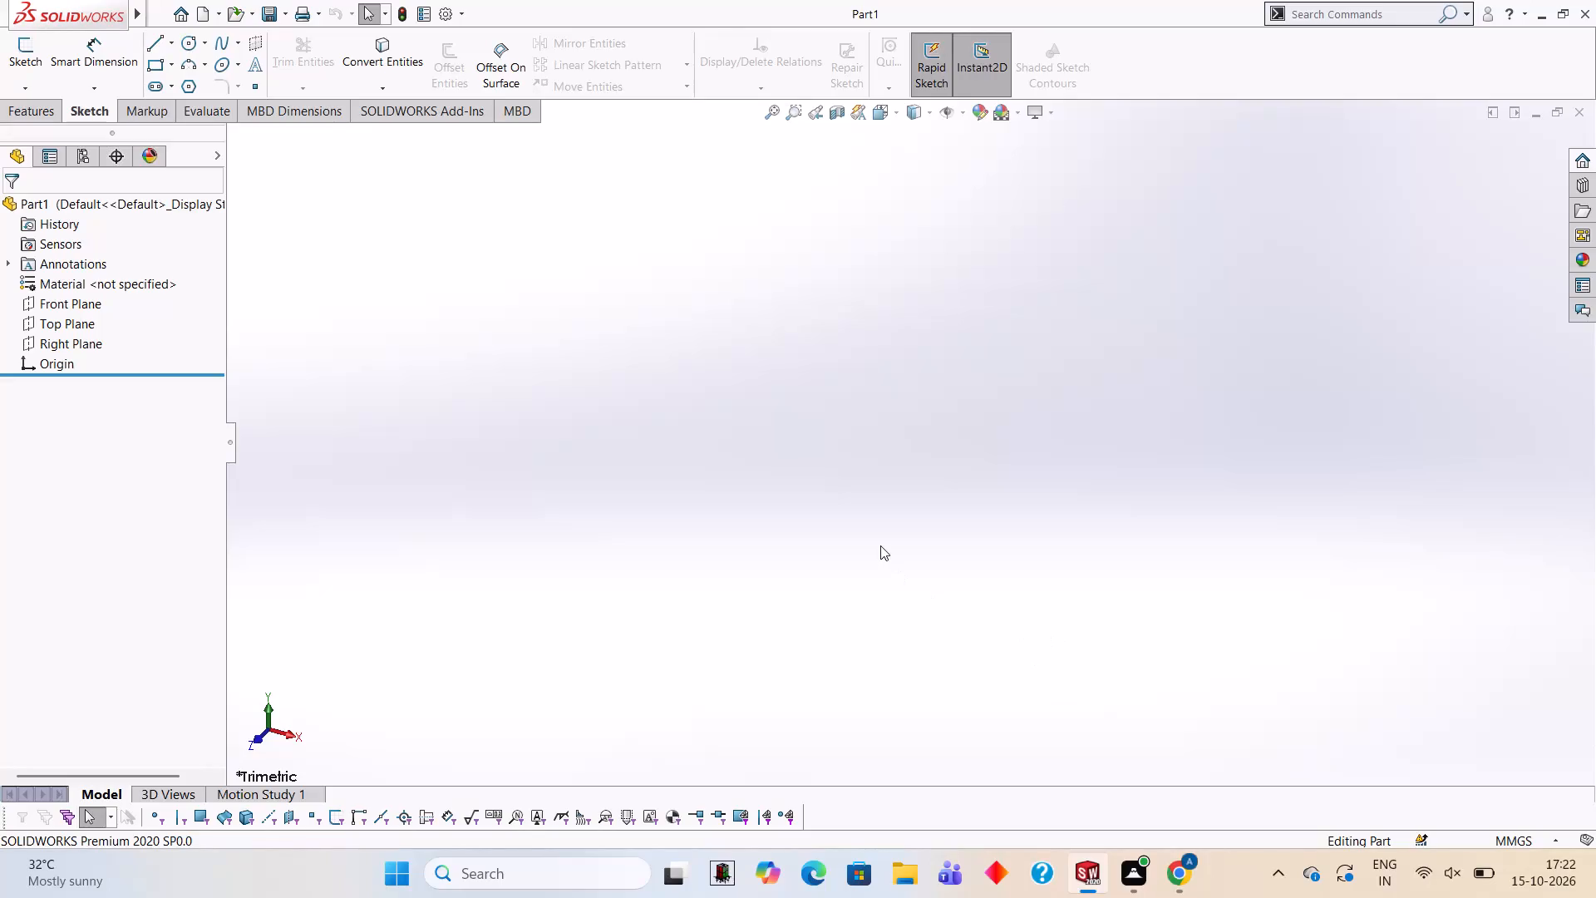
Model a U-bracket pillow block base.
On the Front Plane, sketch a closed 100 by 50 mm rectangle from lines, with its upper-left corner at the origin.
click(91, 310)
click(105, 287)
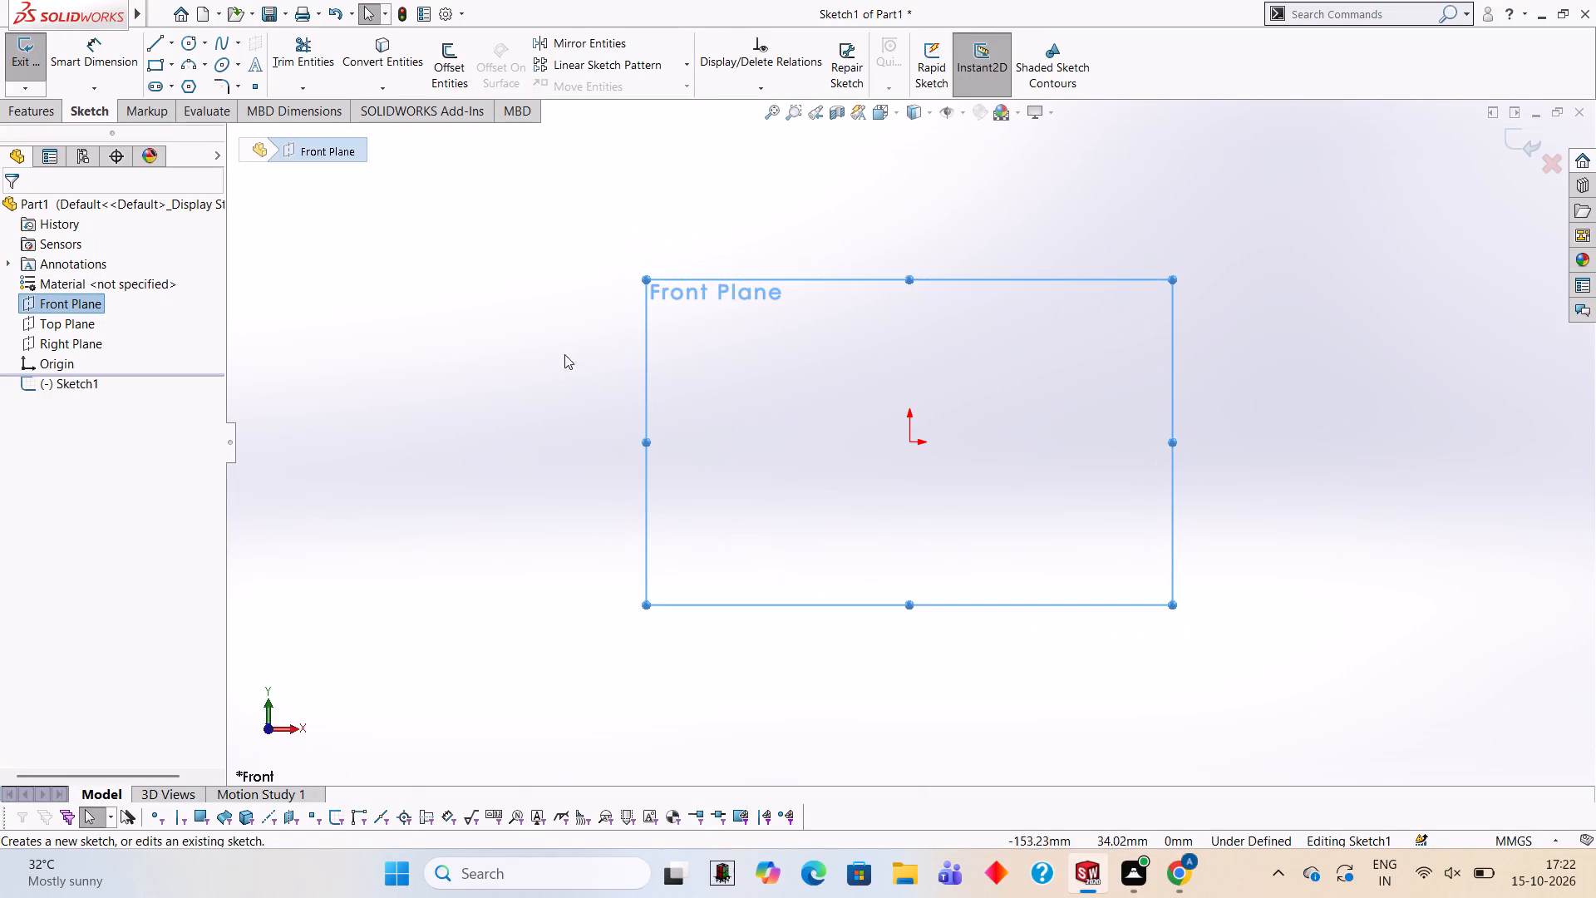
click(799, 437)
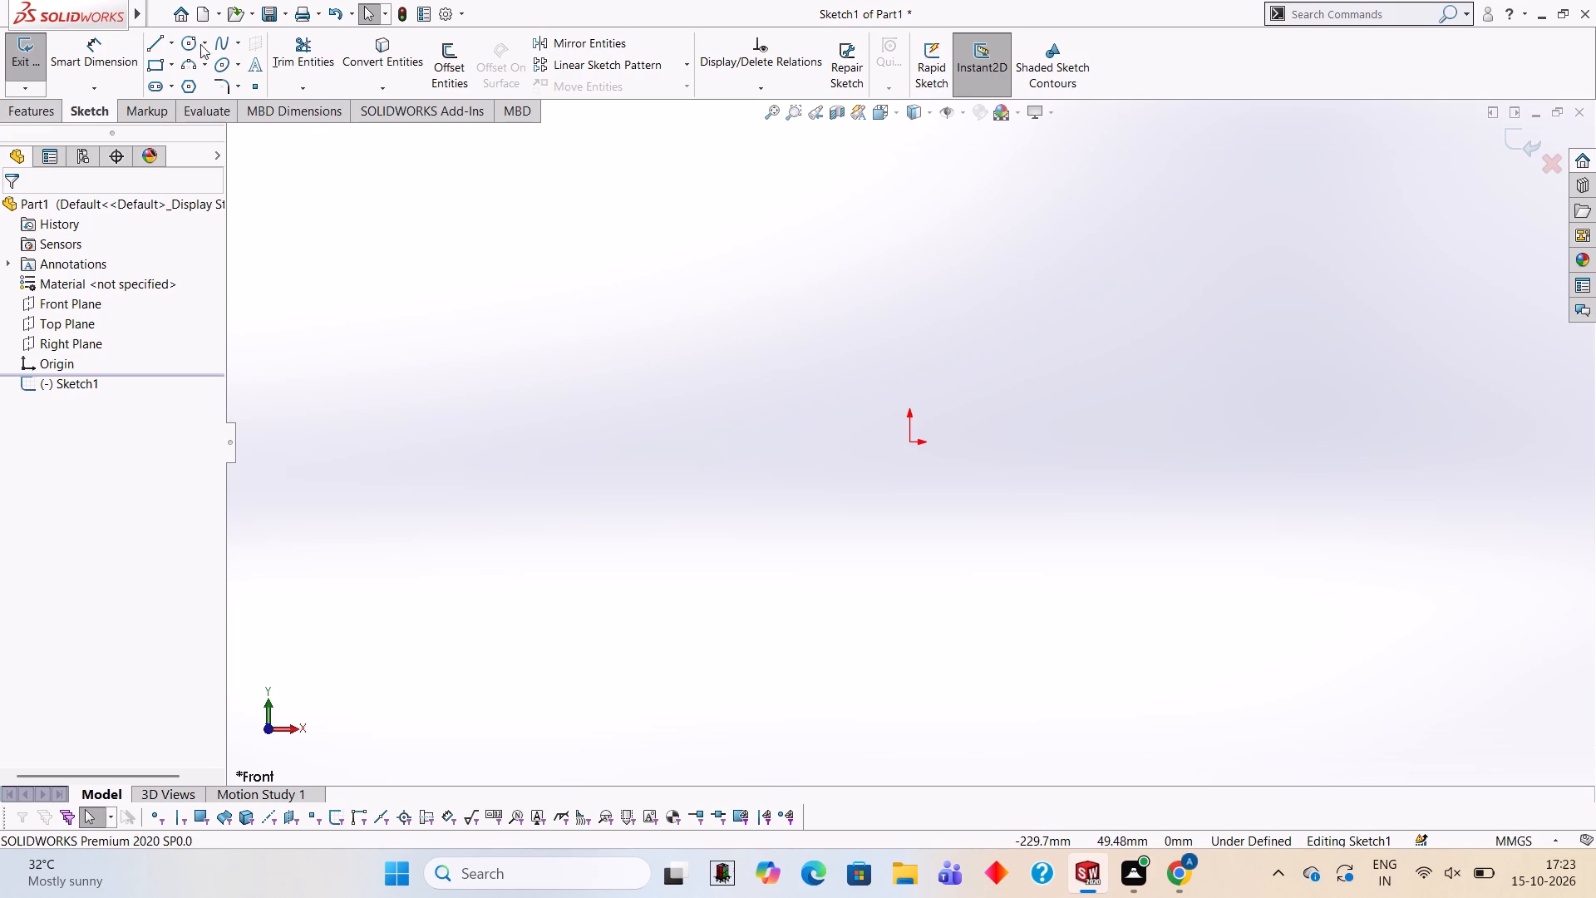
click(145, 43)
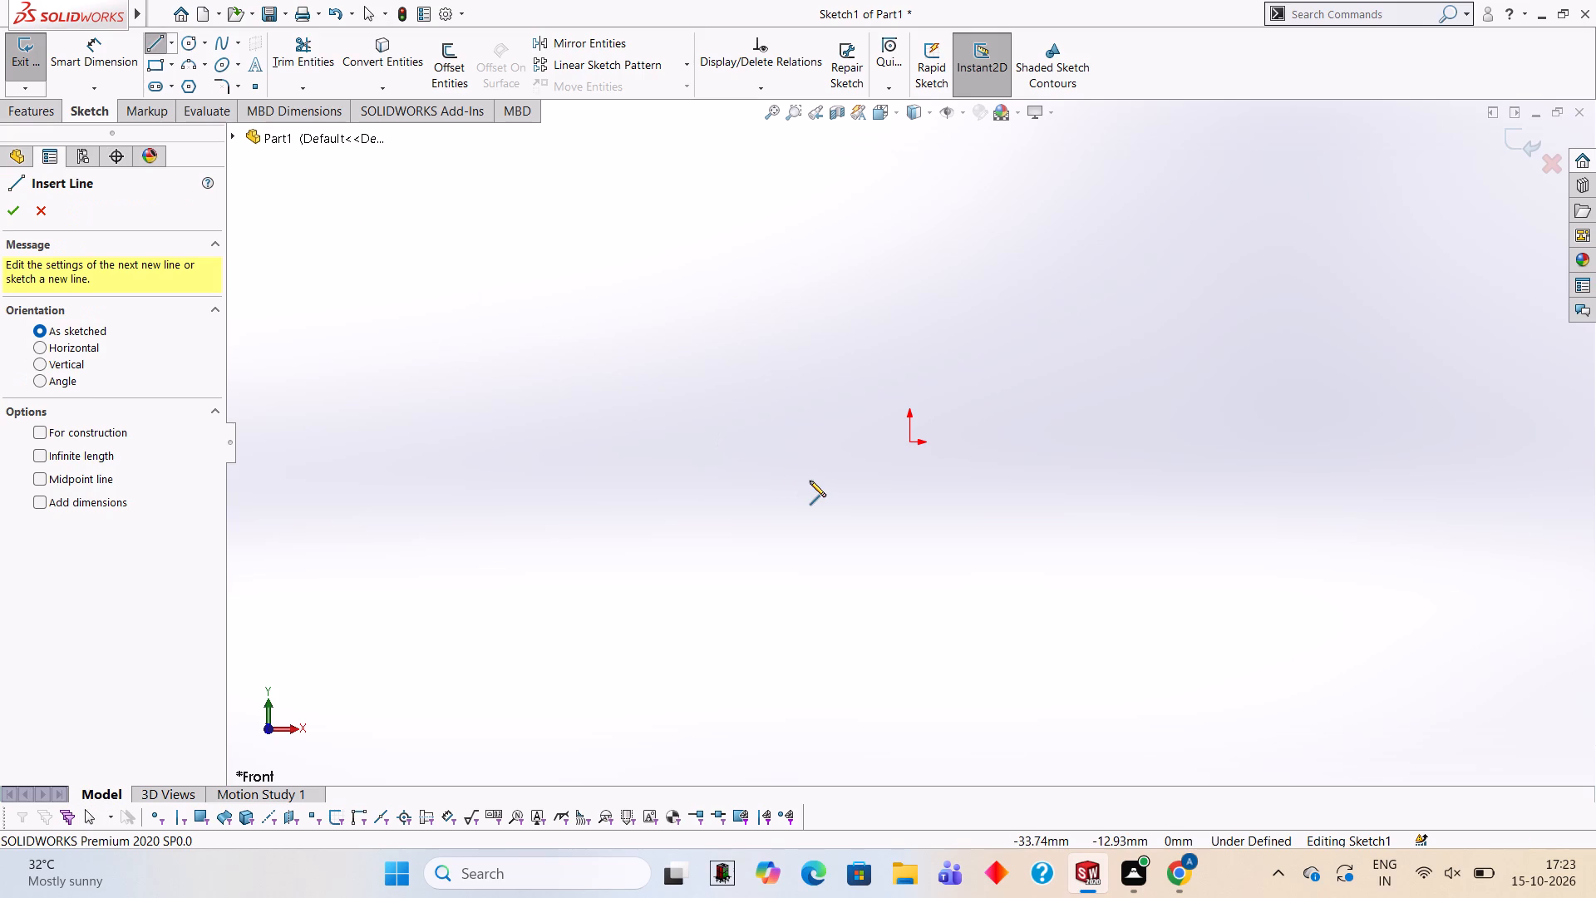
click(910, 439)
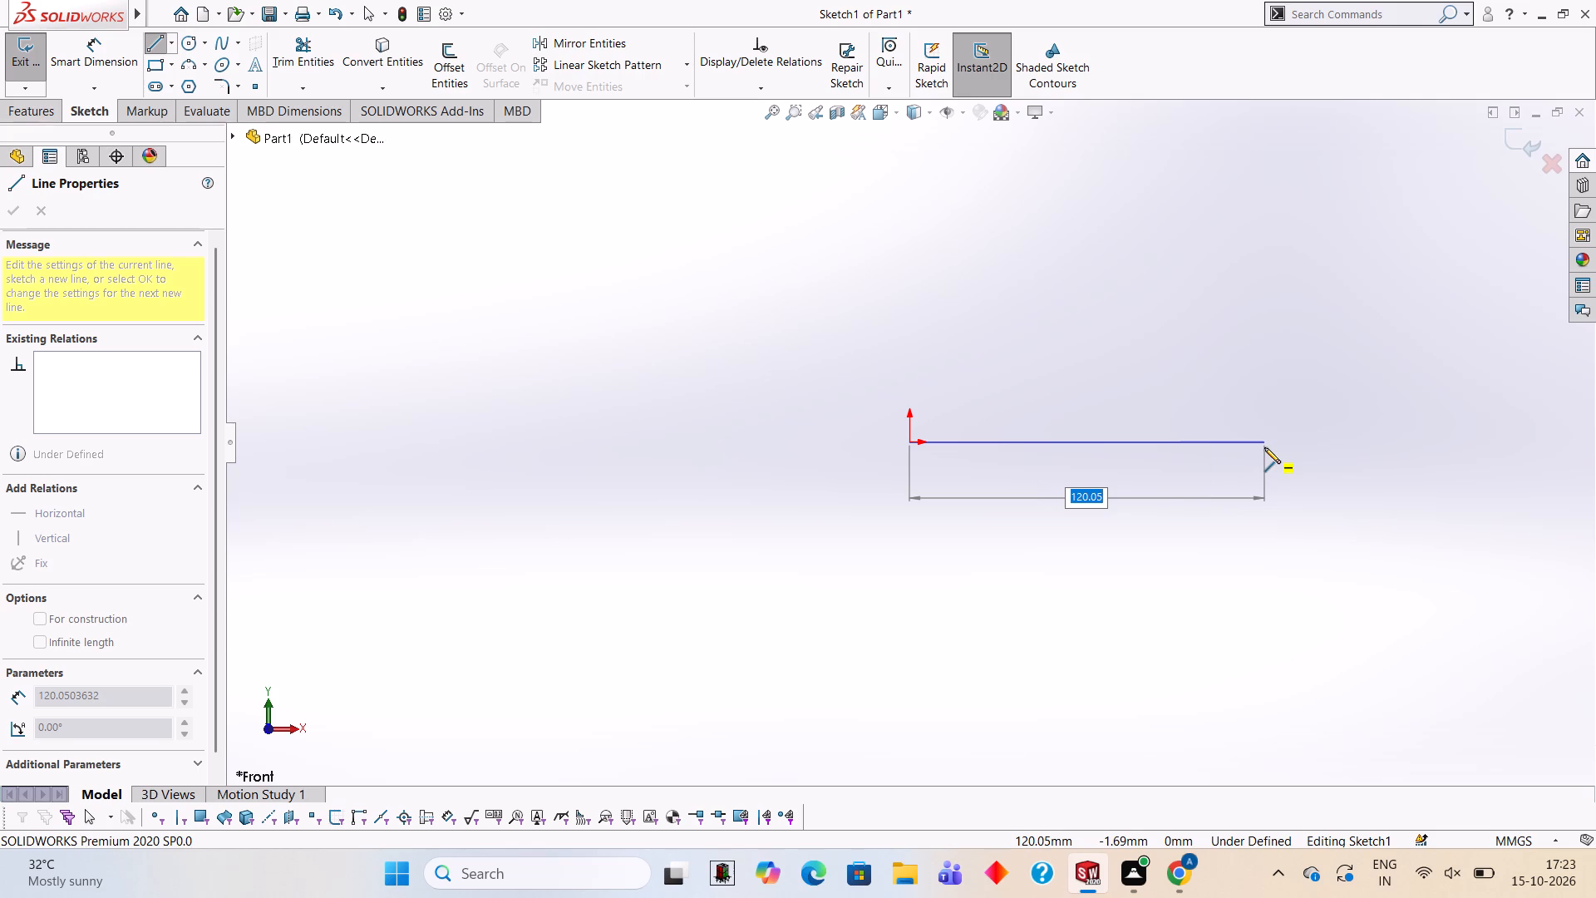
text(100)
key(Return)
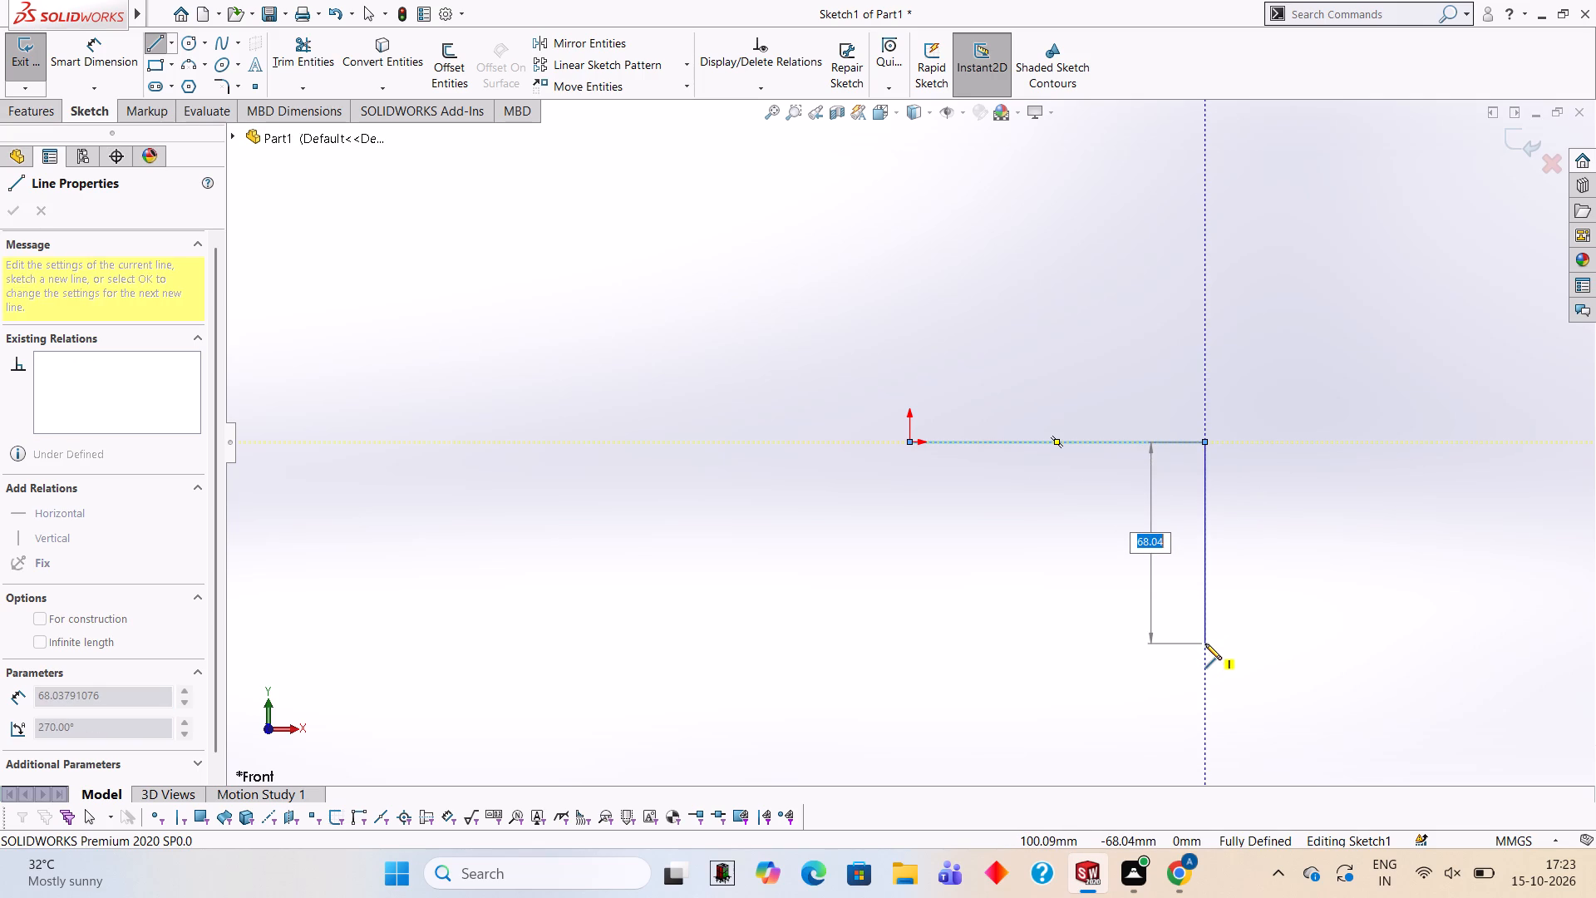
text(50)
key(Return)
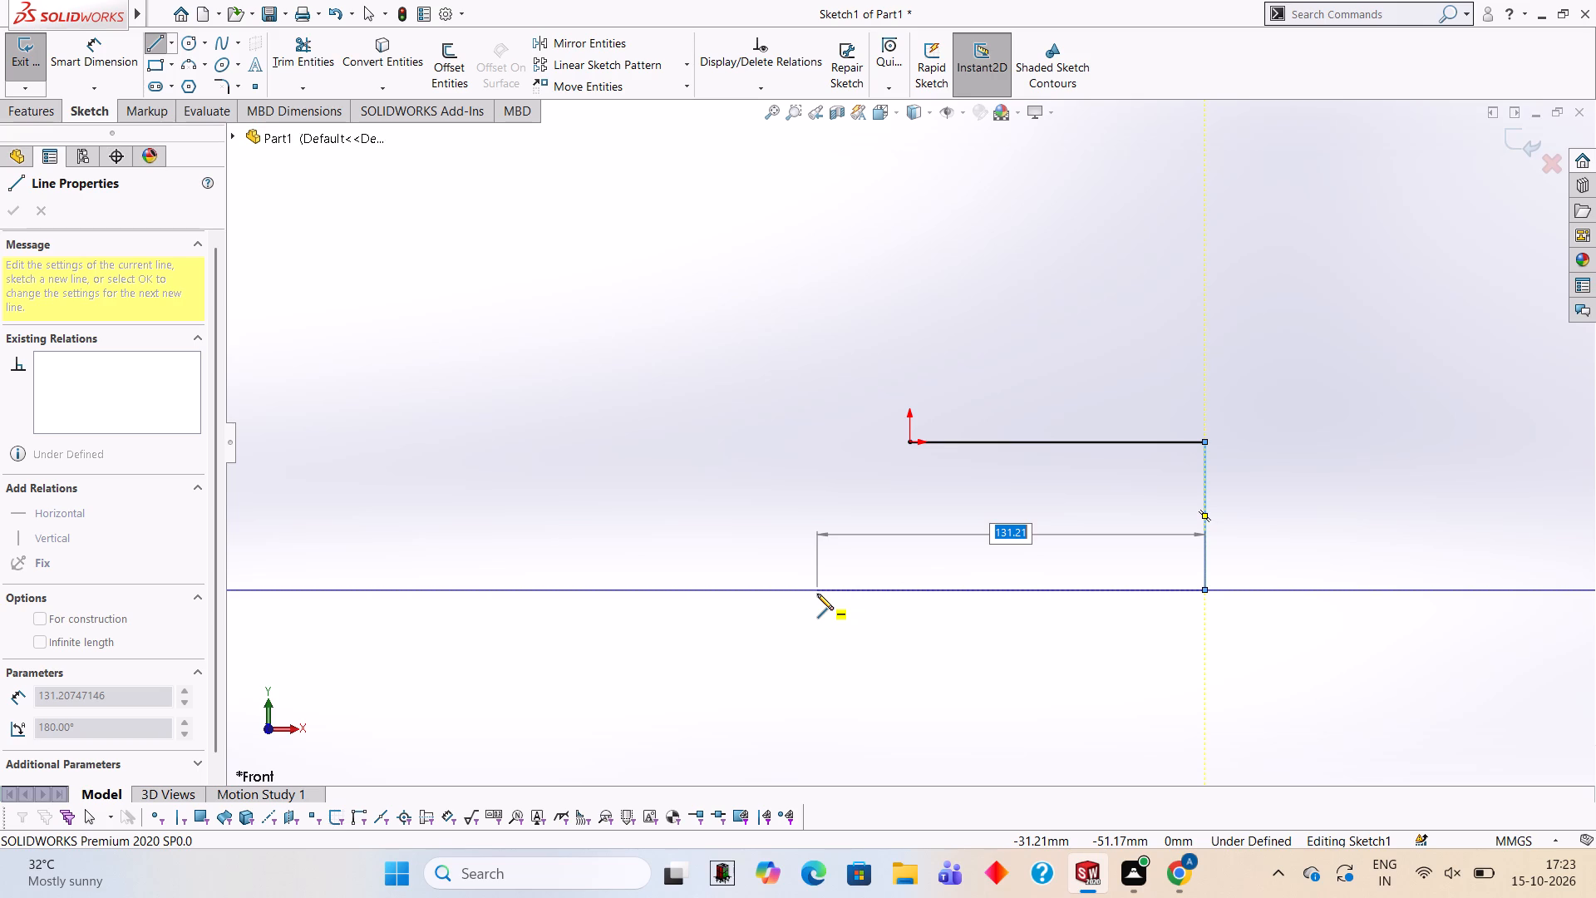
text(100)
key(Return)
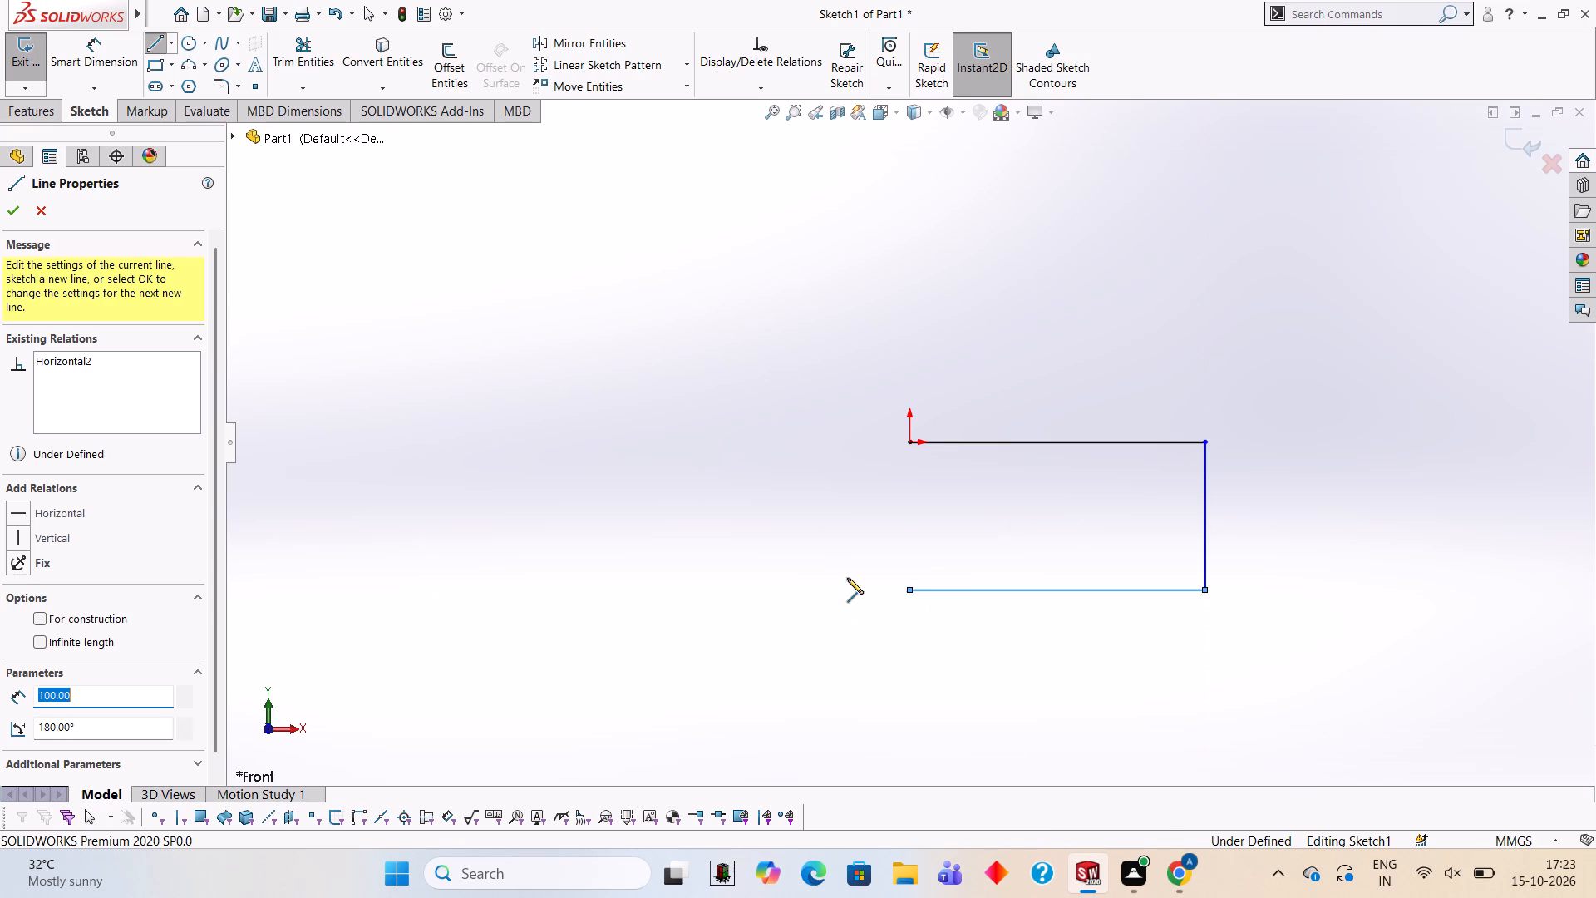
click(905, 438)
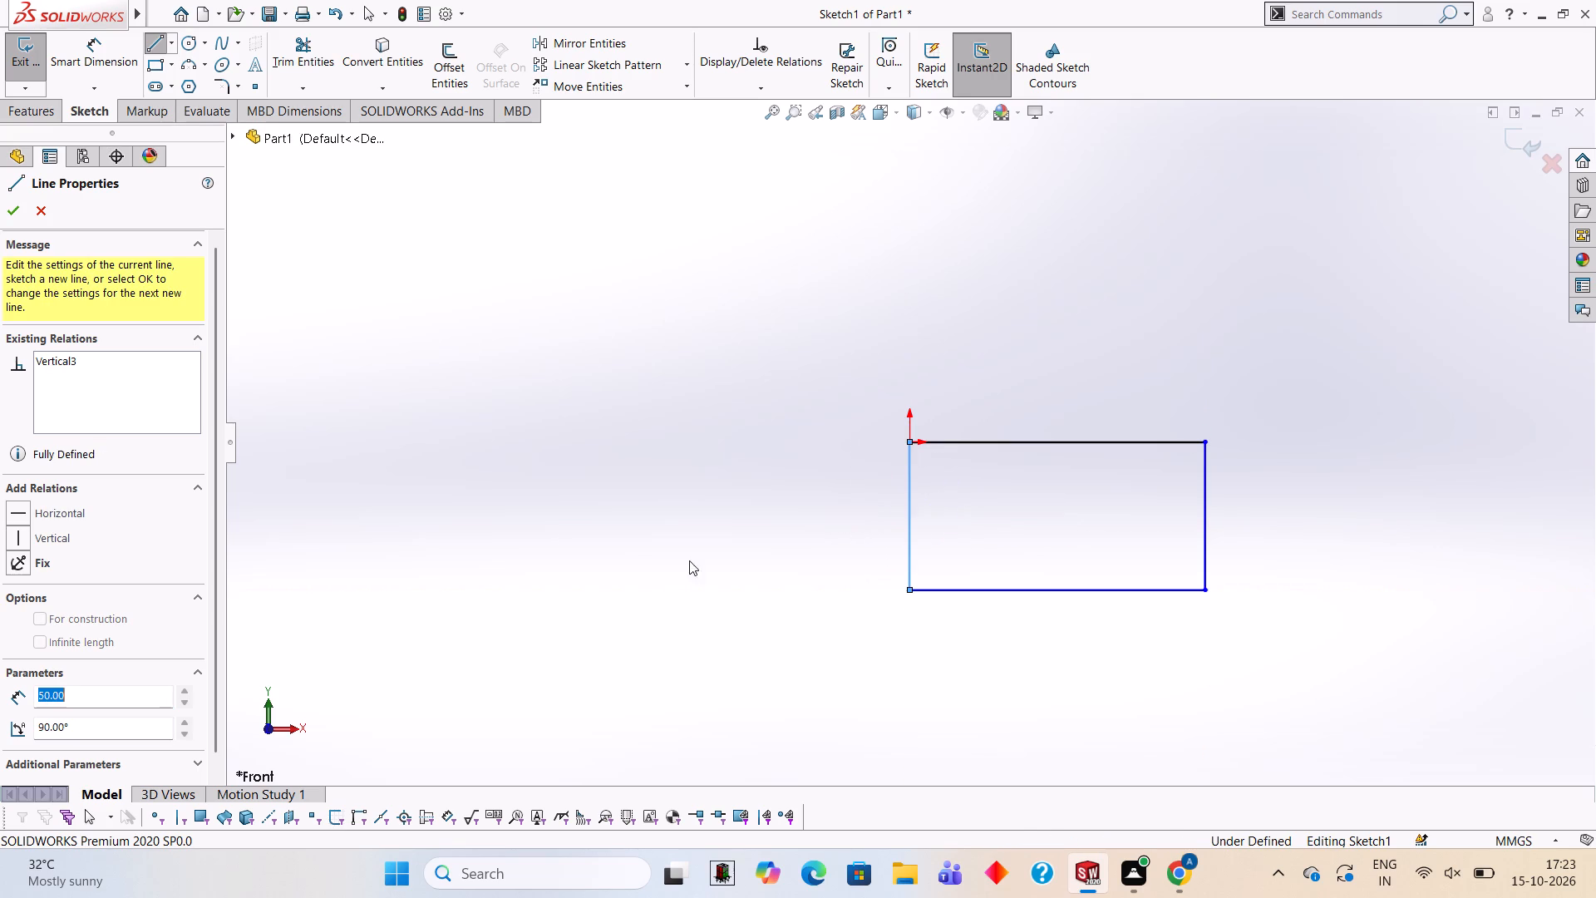
key(Escape)
Dimension the length of the rectangle's right vertical side, placing the dimension to the right of the profile.
scroll(1595, 598, down, 2)
scroll(1190, 403, down, 1)
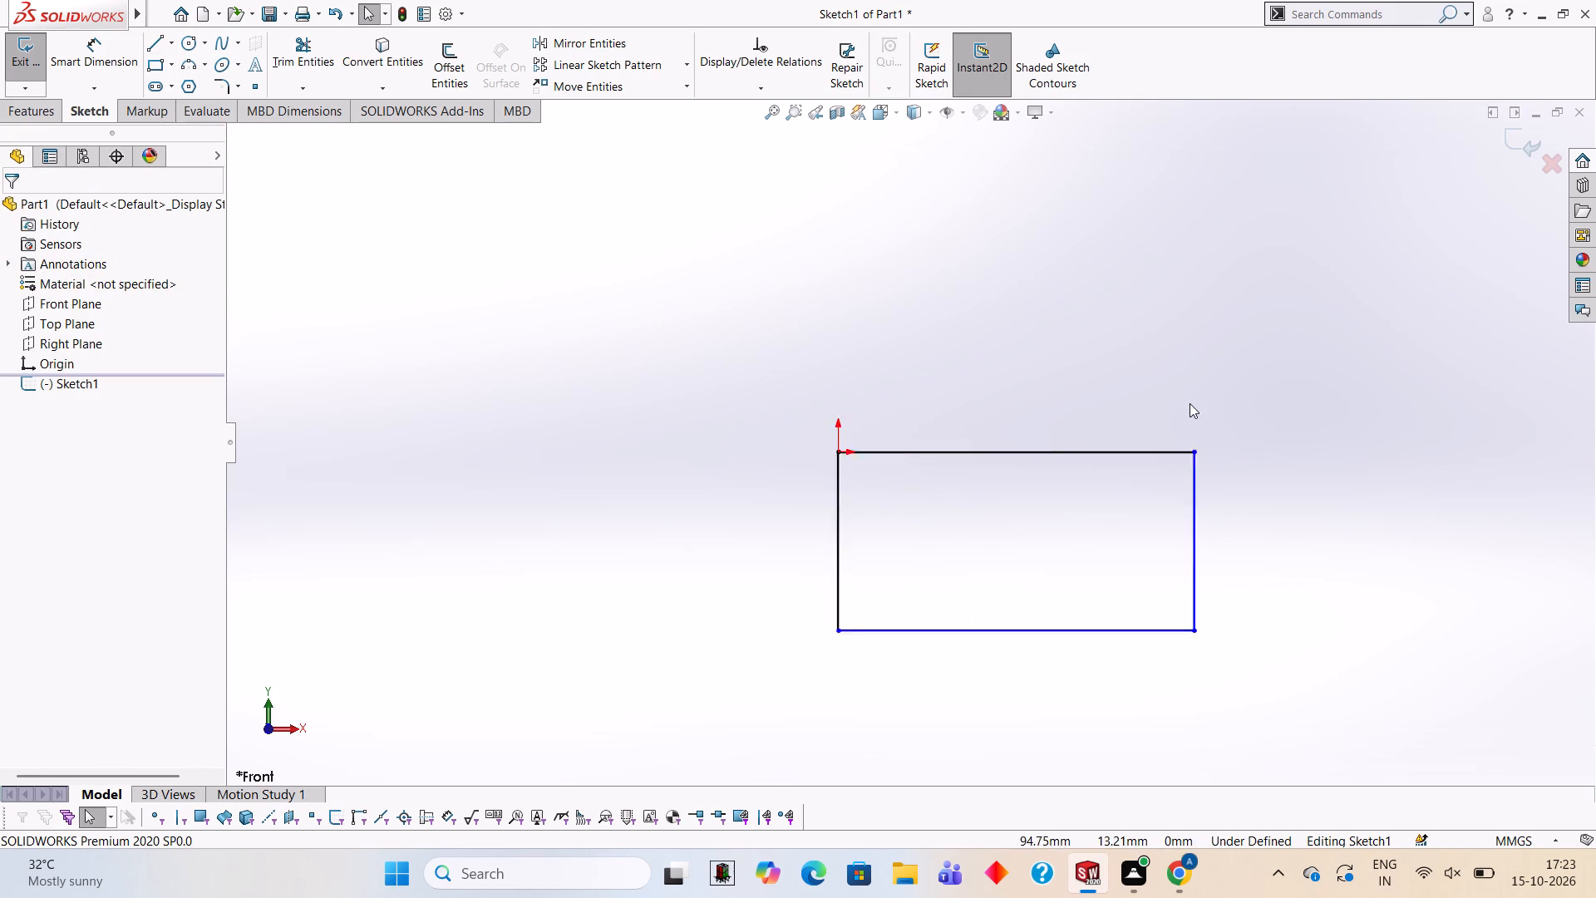
scroll(1190, 403, down, 2)
scroll(1165, 616, up, 4)
scroll(1165, 596, down, 4)
scroll(587, 373, up, 4)
scroll(559, 353, down, 1)
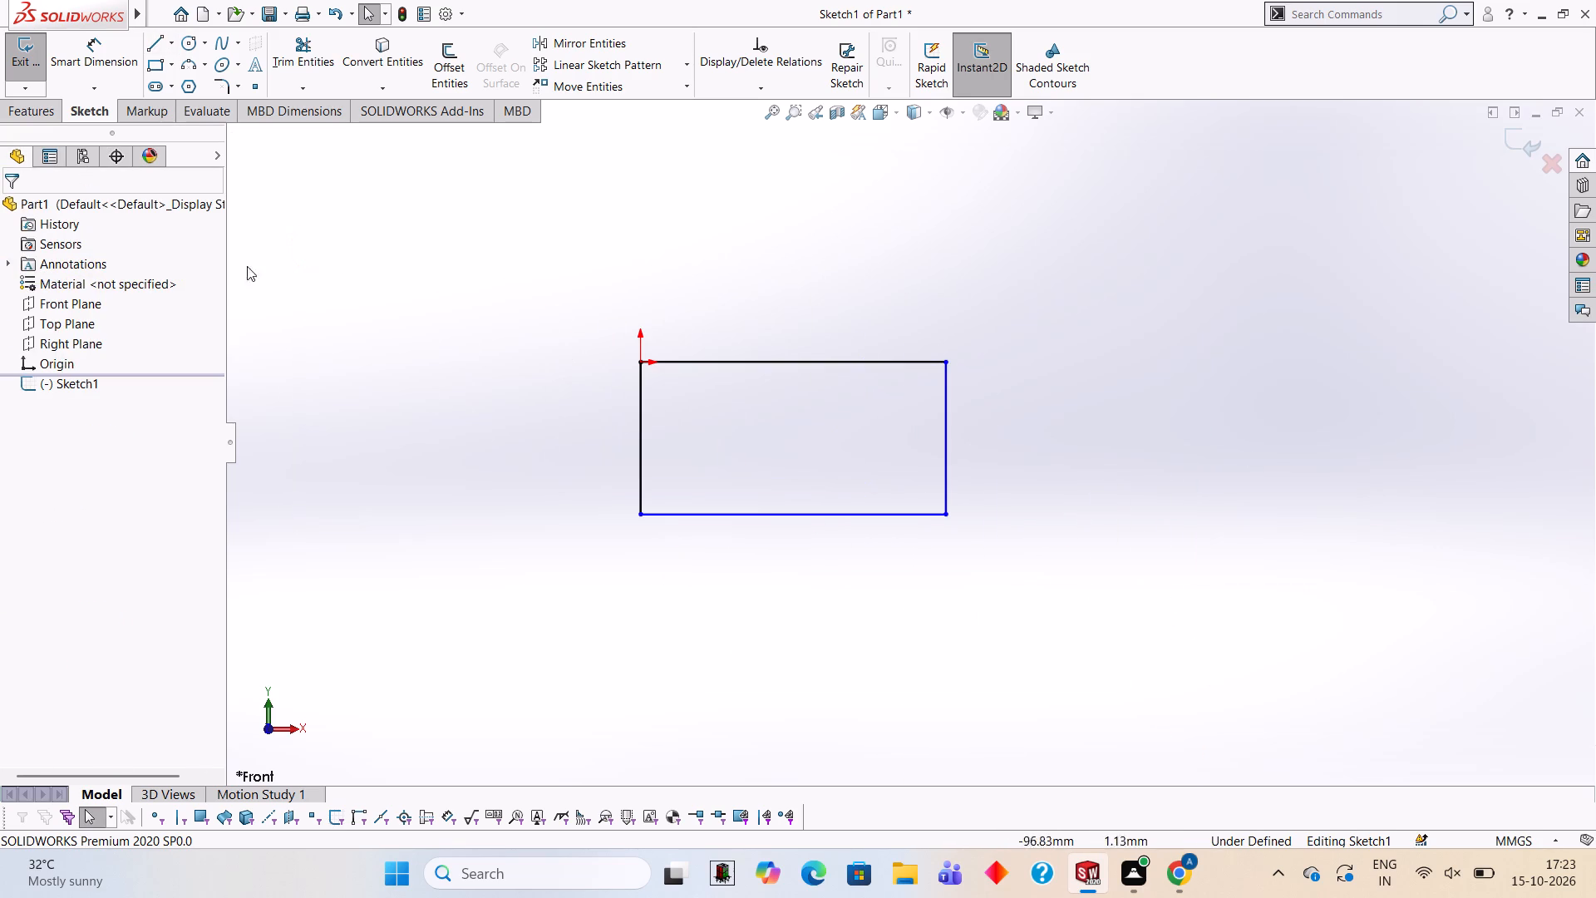
click(100, 71)
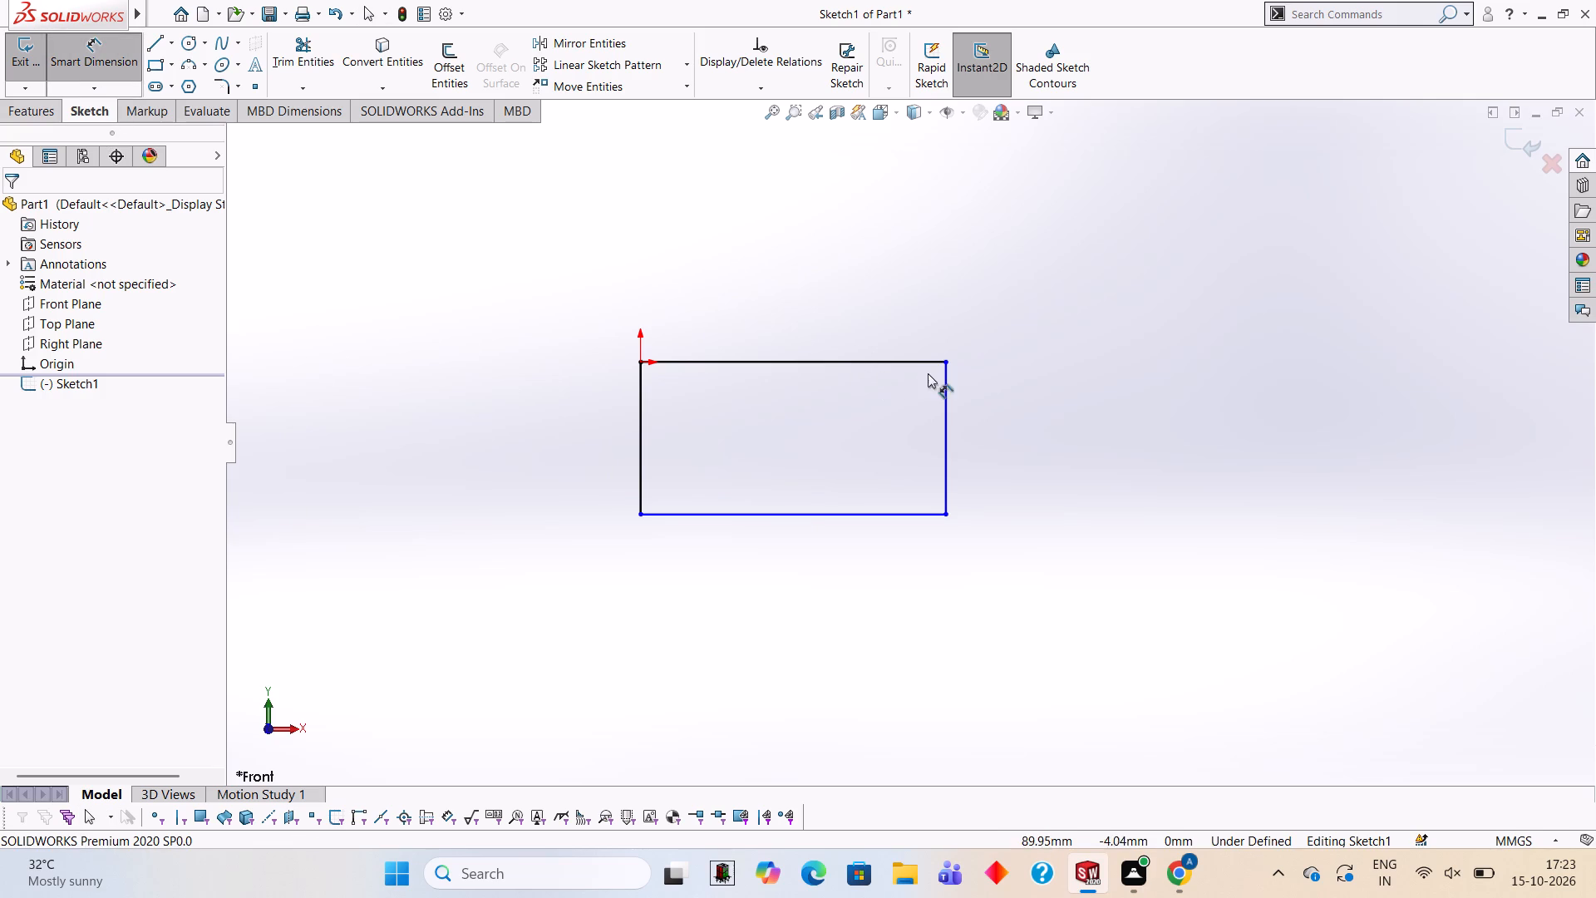
click(948, 383)
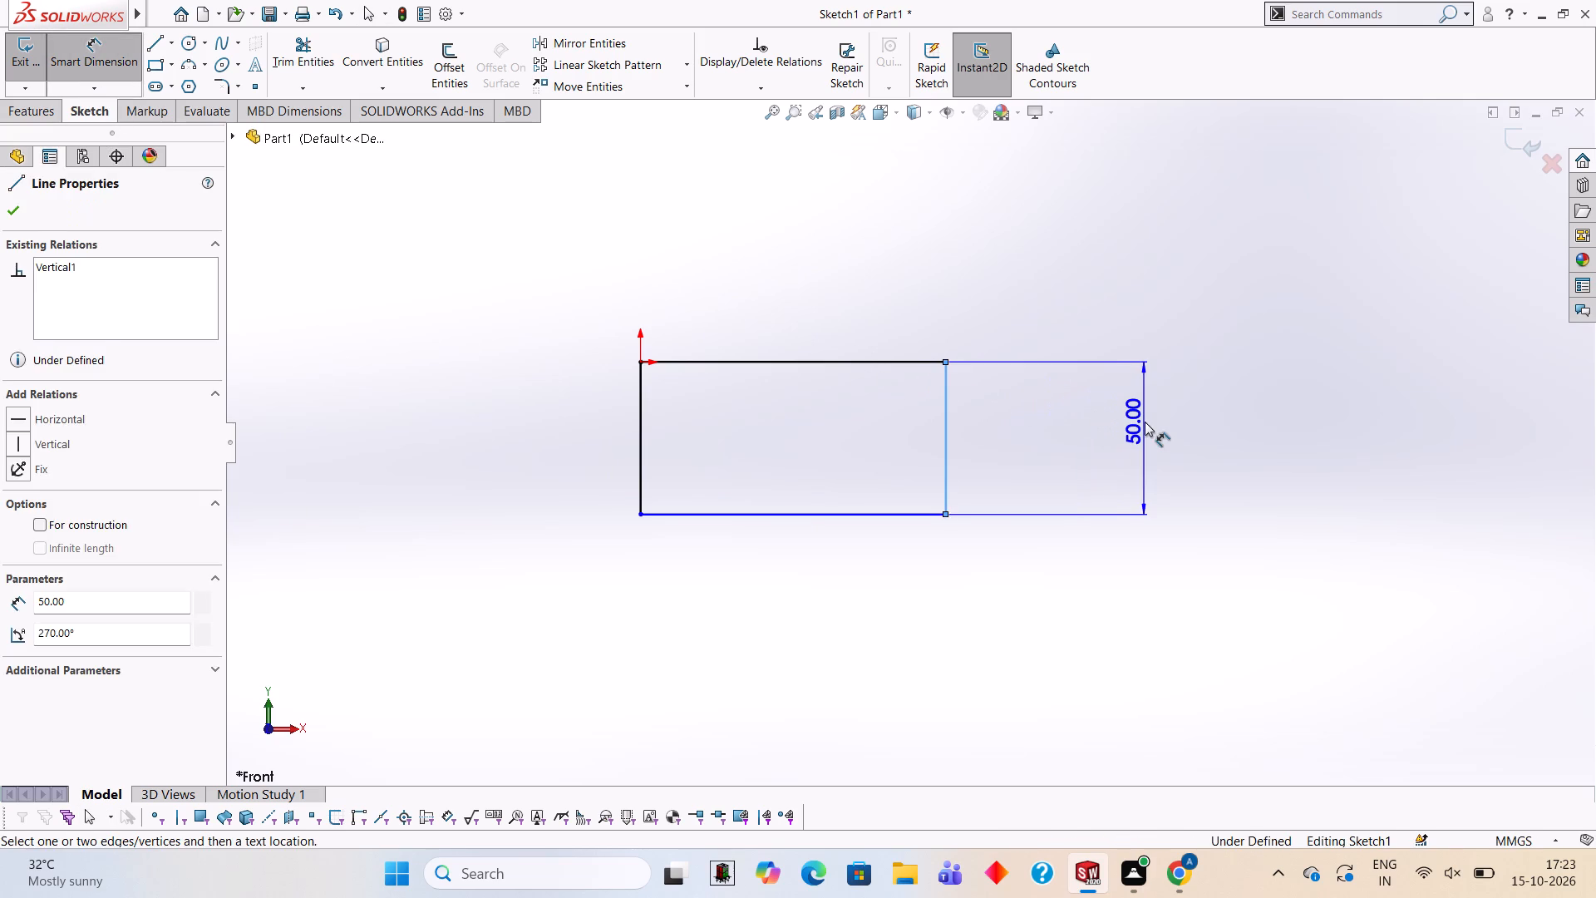
click(1145, 422)
click(1081, 392)
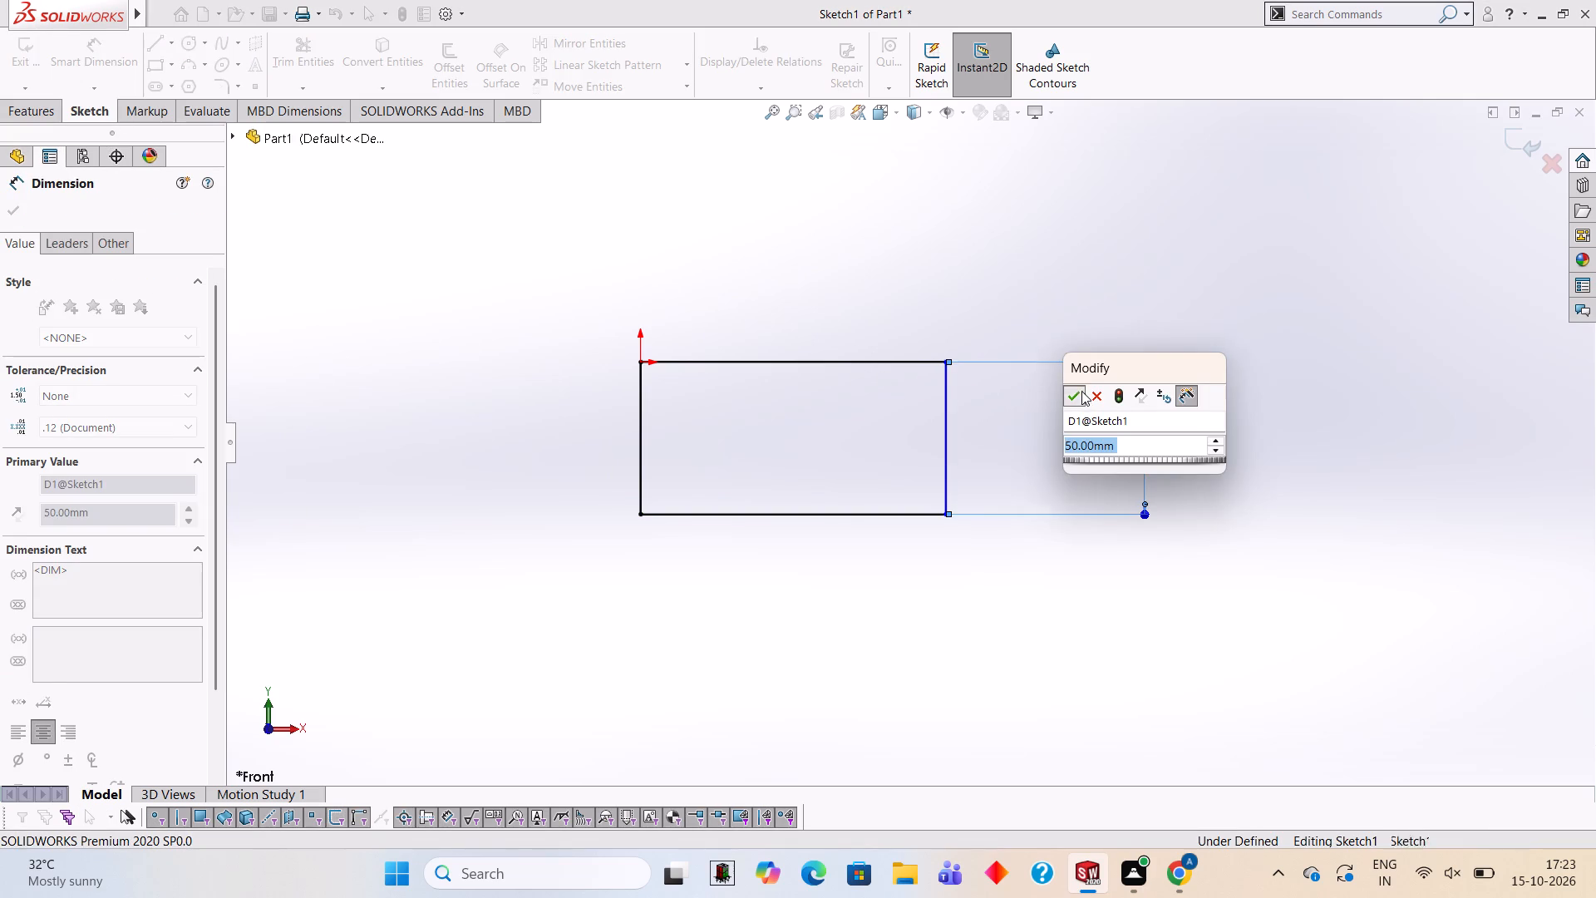
click(1121, 299)
Dimension the length of the rectangle's top edge, placing the dimension above the profile.
click(830, 360)
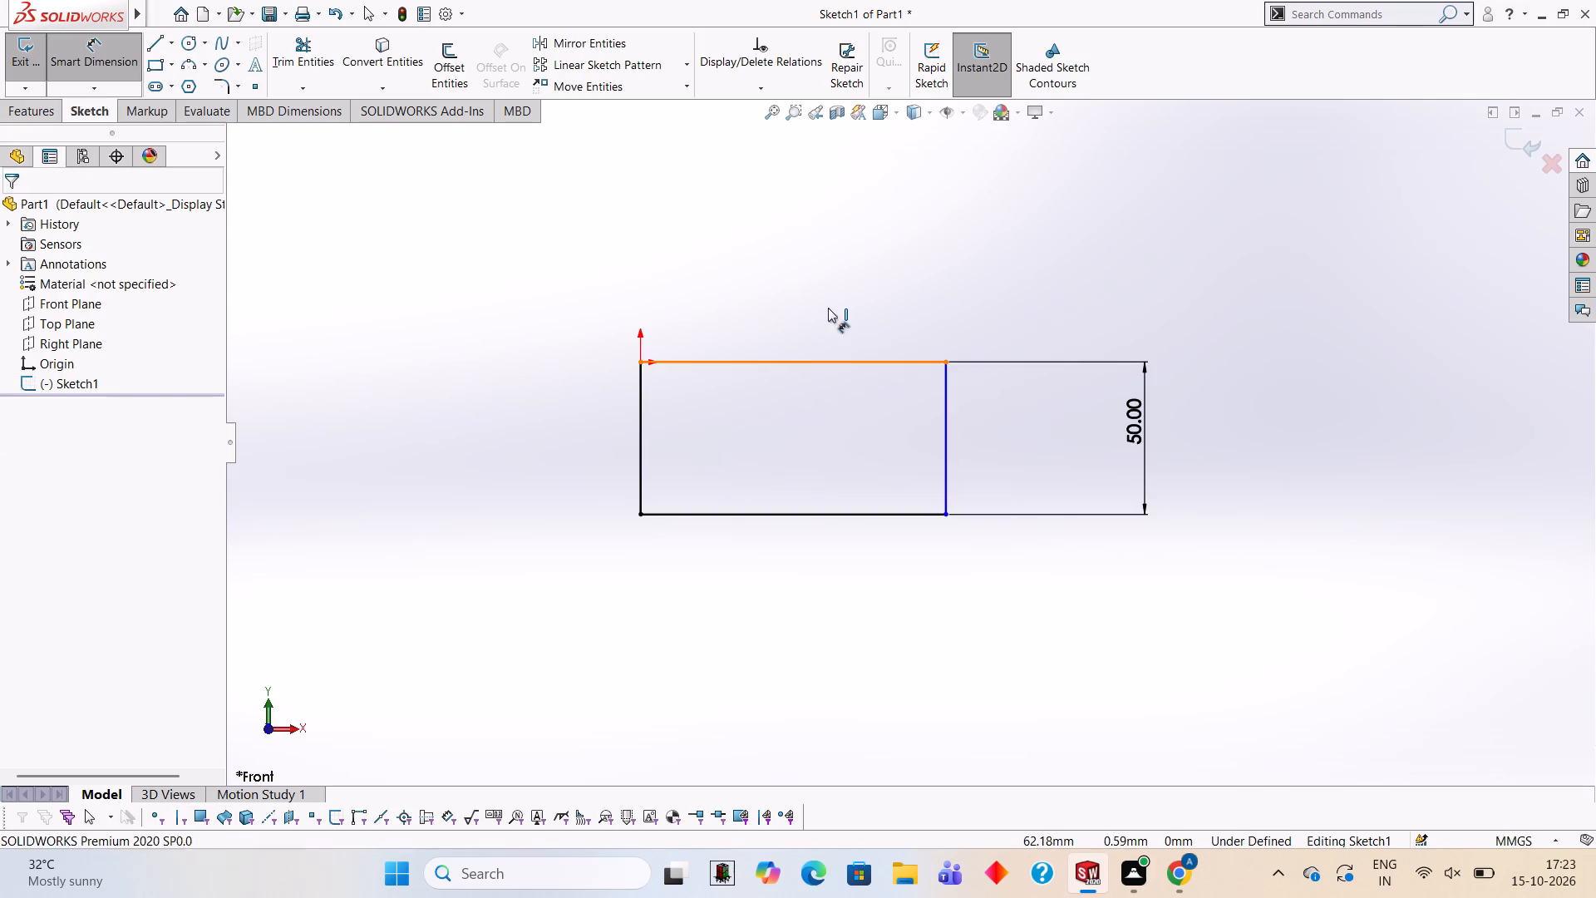
click(833, 234)
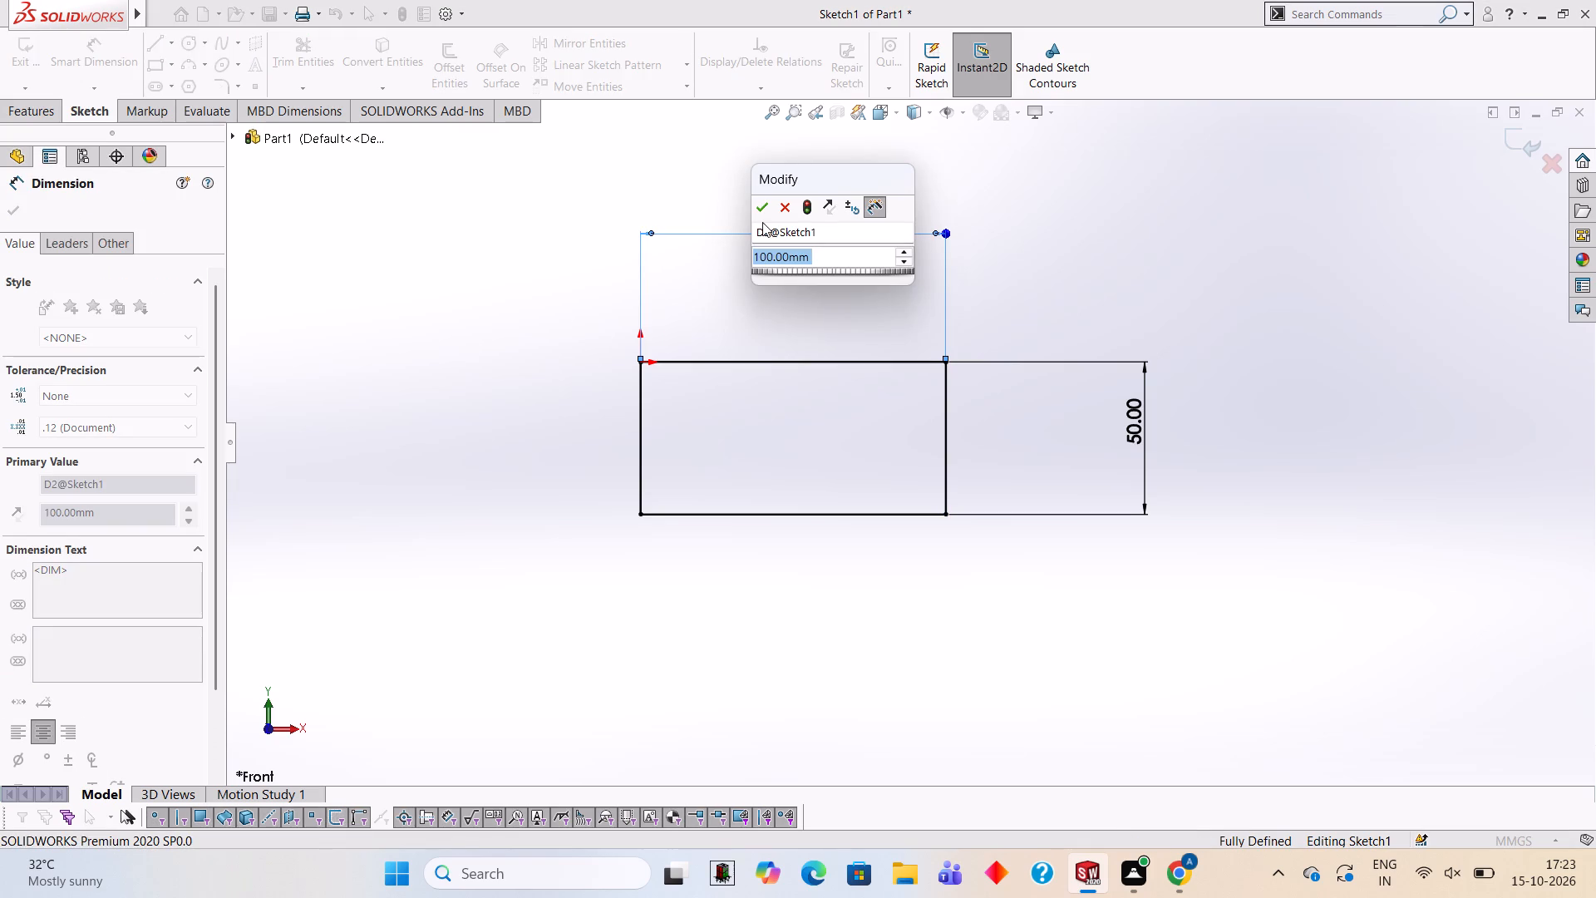
click(762, 222)
click(762, 211)
click(1181, 249)
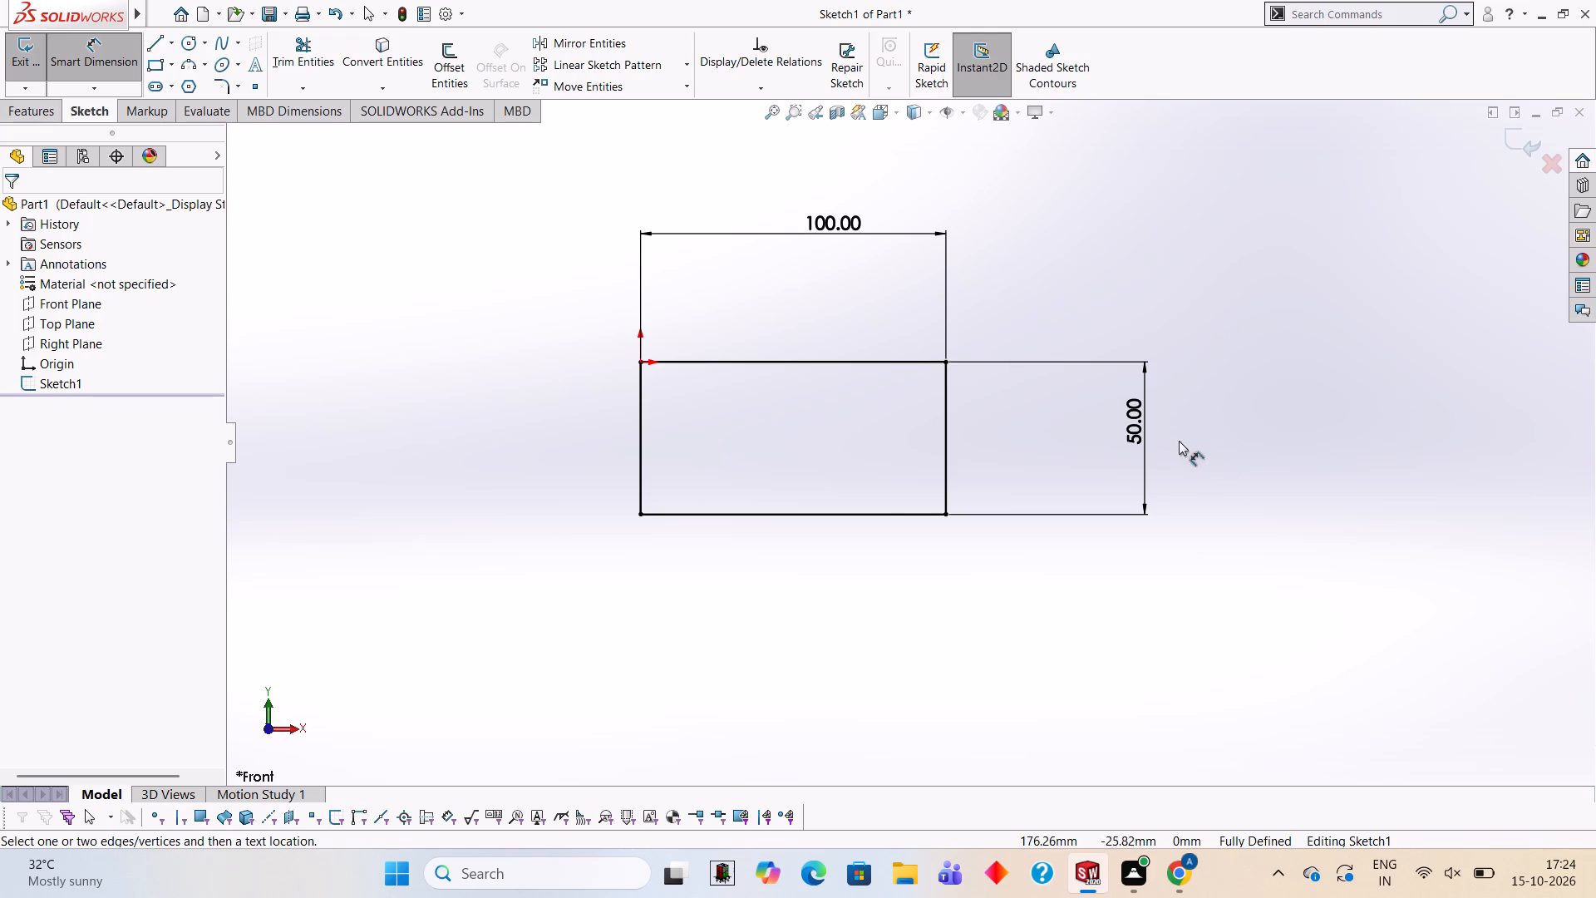
Extrude the rectangle as a blind boss 15 mm deep.
click(43, 106)
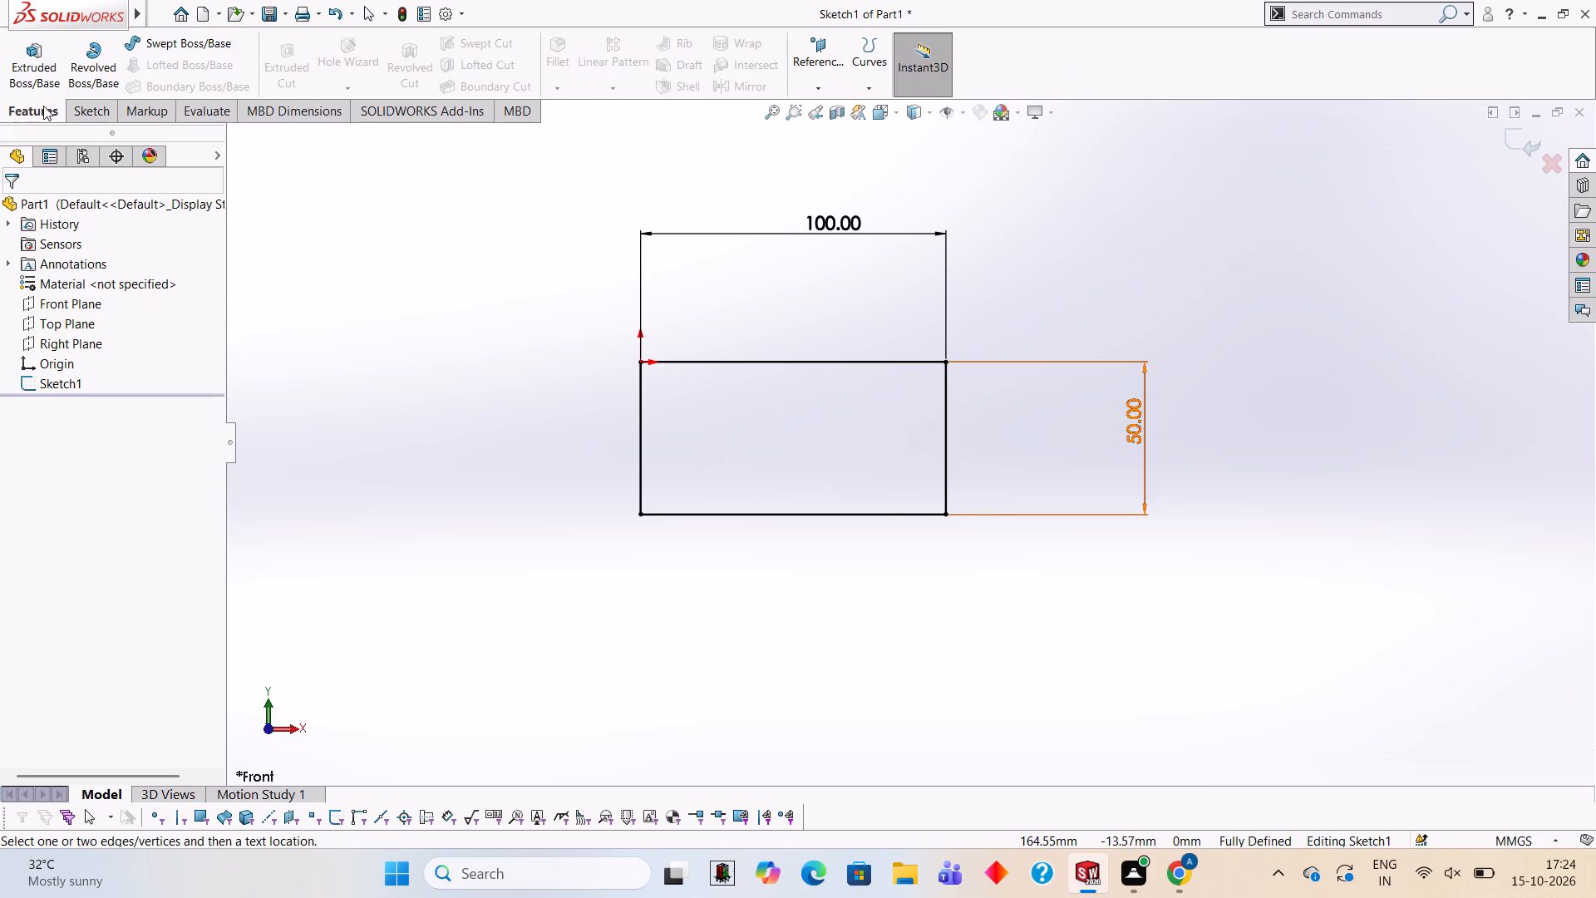
click(37, 52)
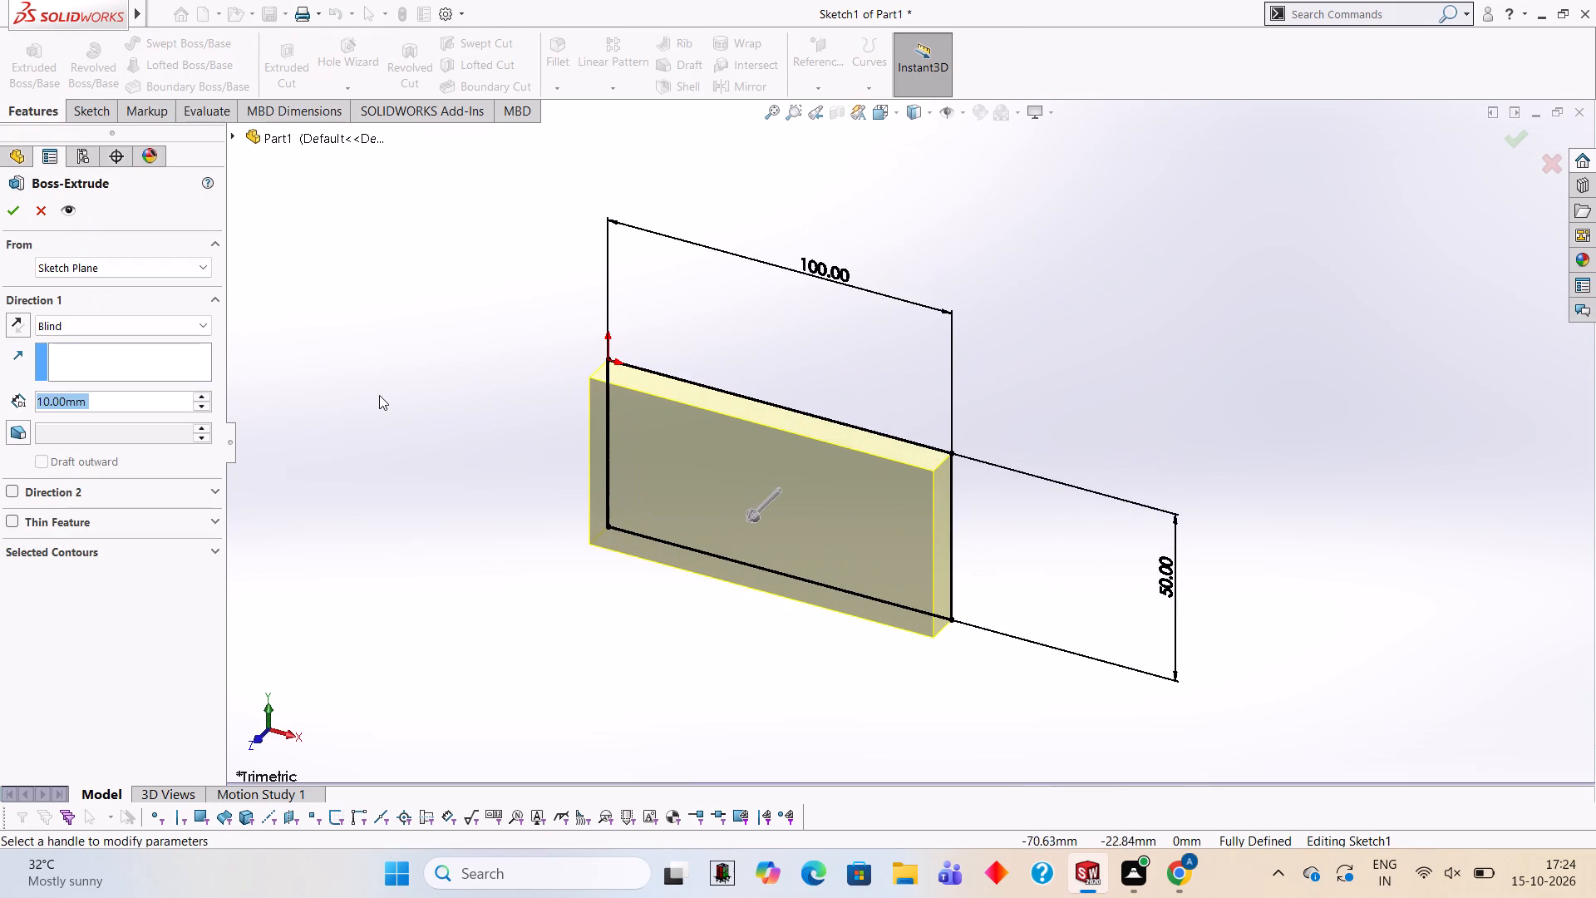
text(15)
key(Return)
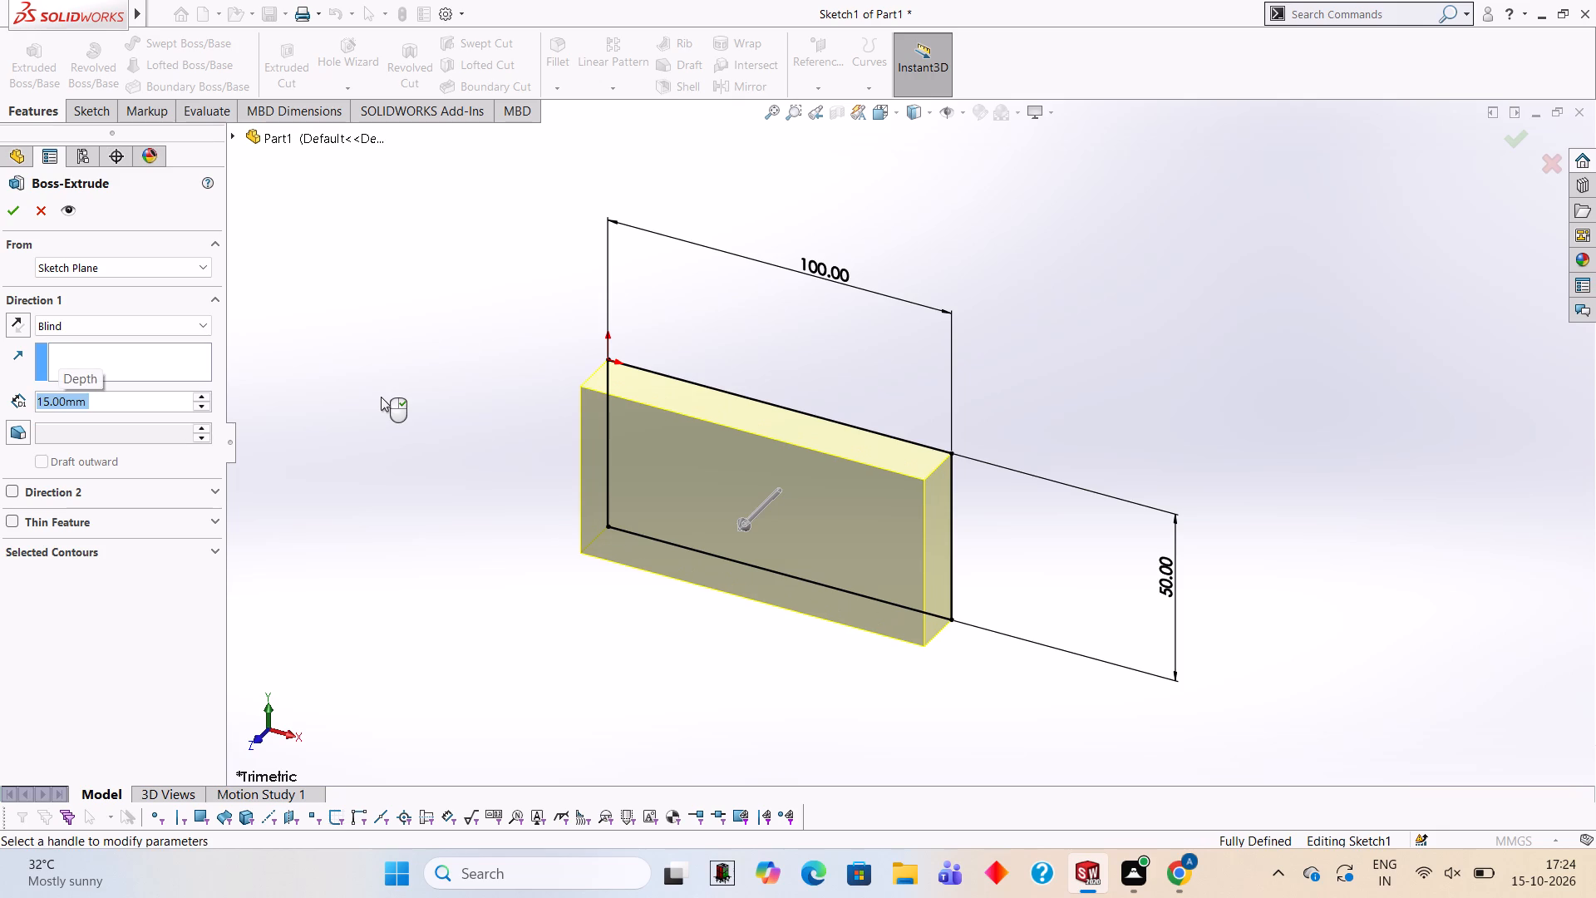
click(7, 210)
click(377, 355)
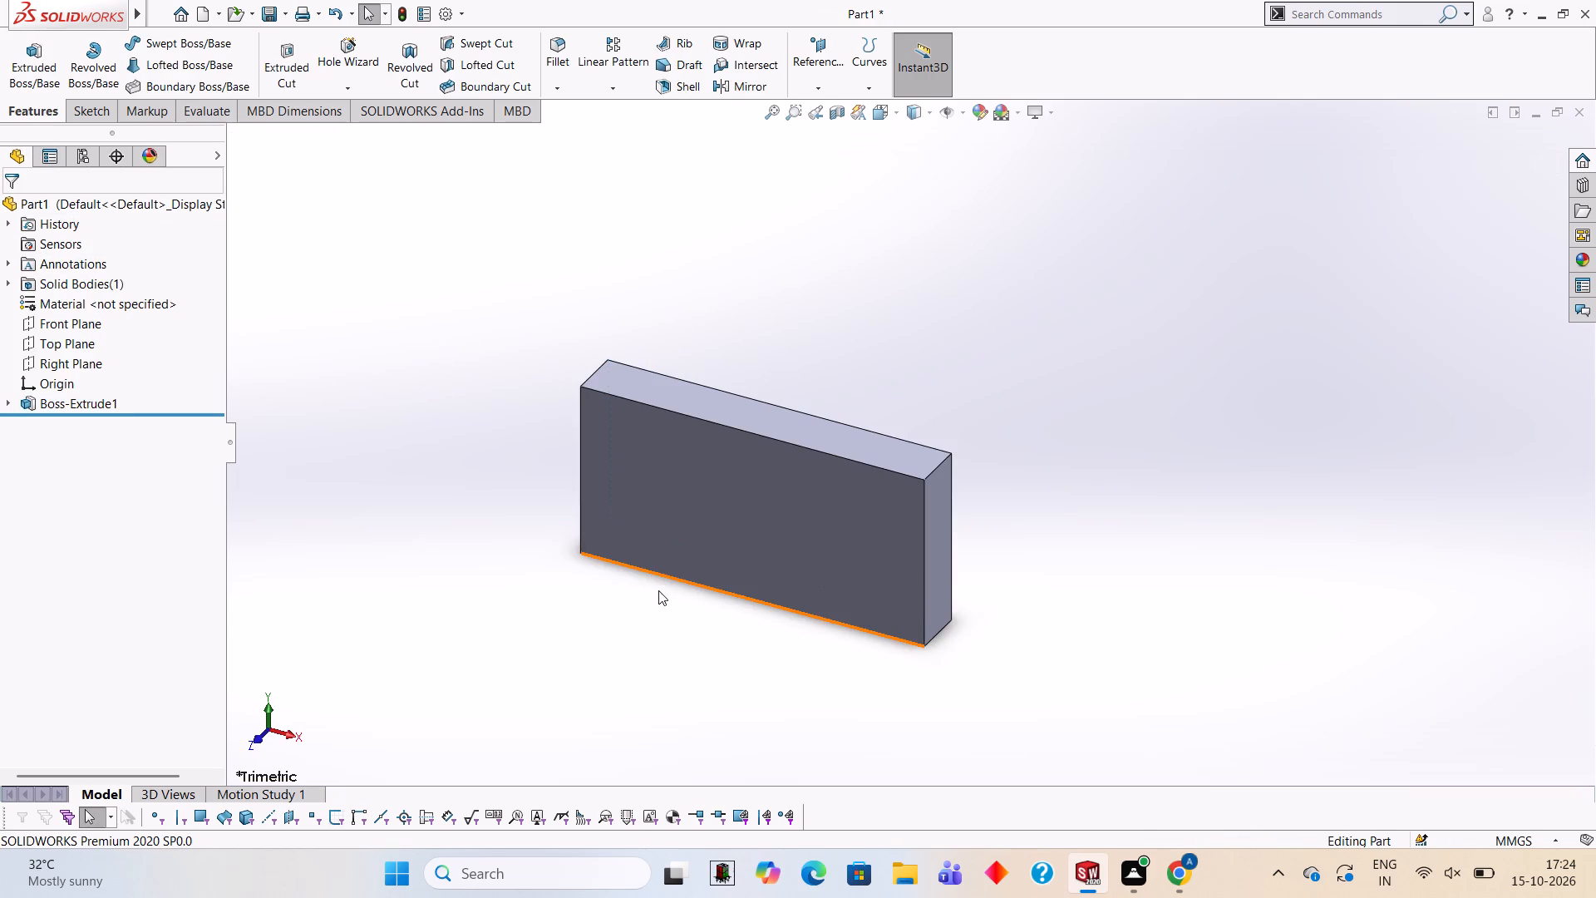
Start a new sketch on the block's large front face and view it square-on.
middle_drag(655, 662, 791, 318)
middle_drag(926, 599, 861, 666)
scroll(873, 648, down, 1)
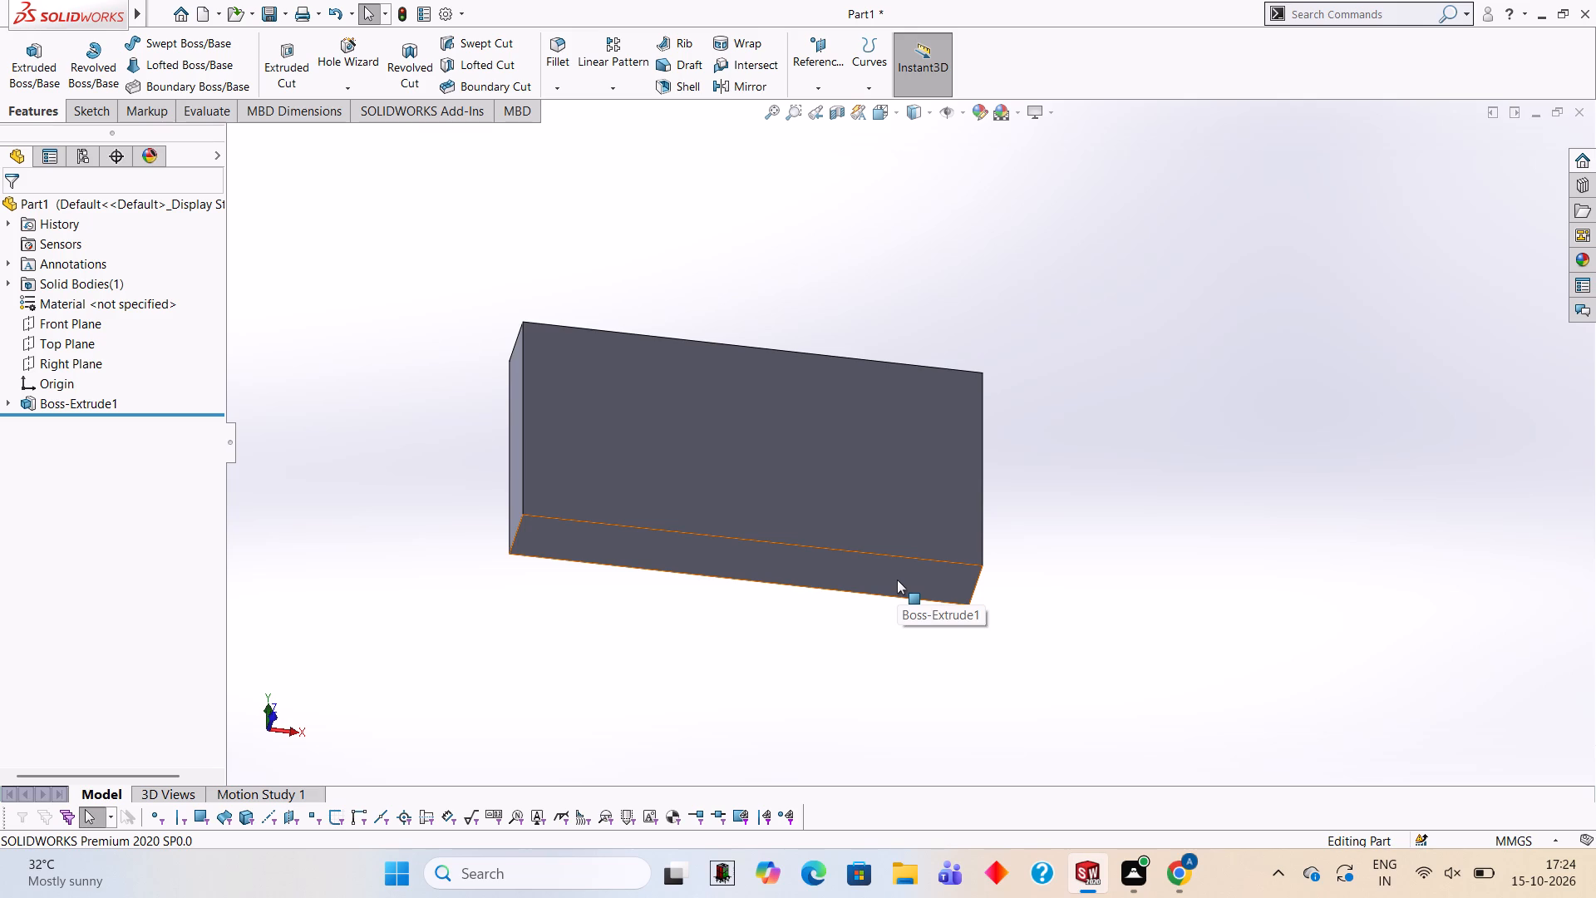
scroll(791, 380, up, 1)
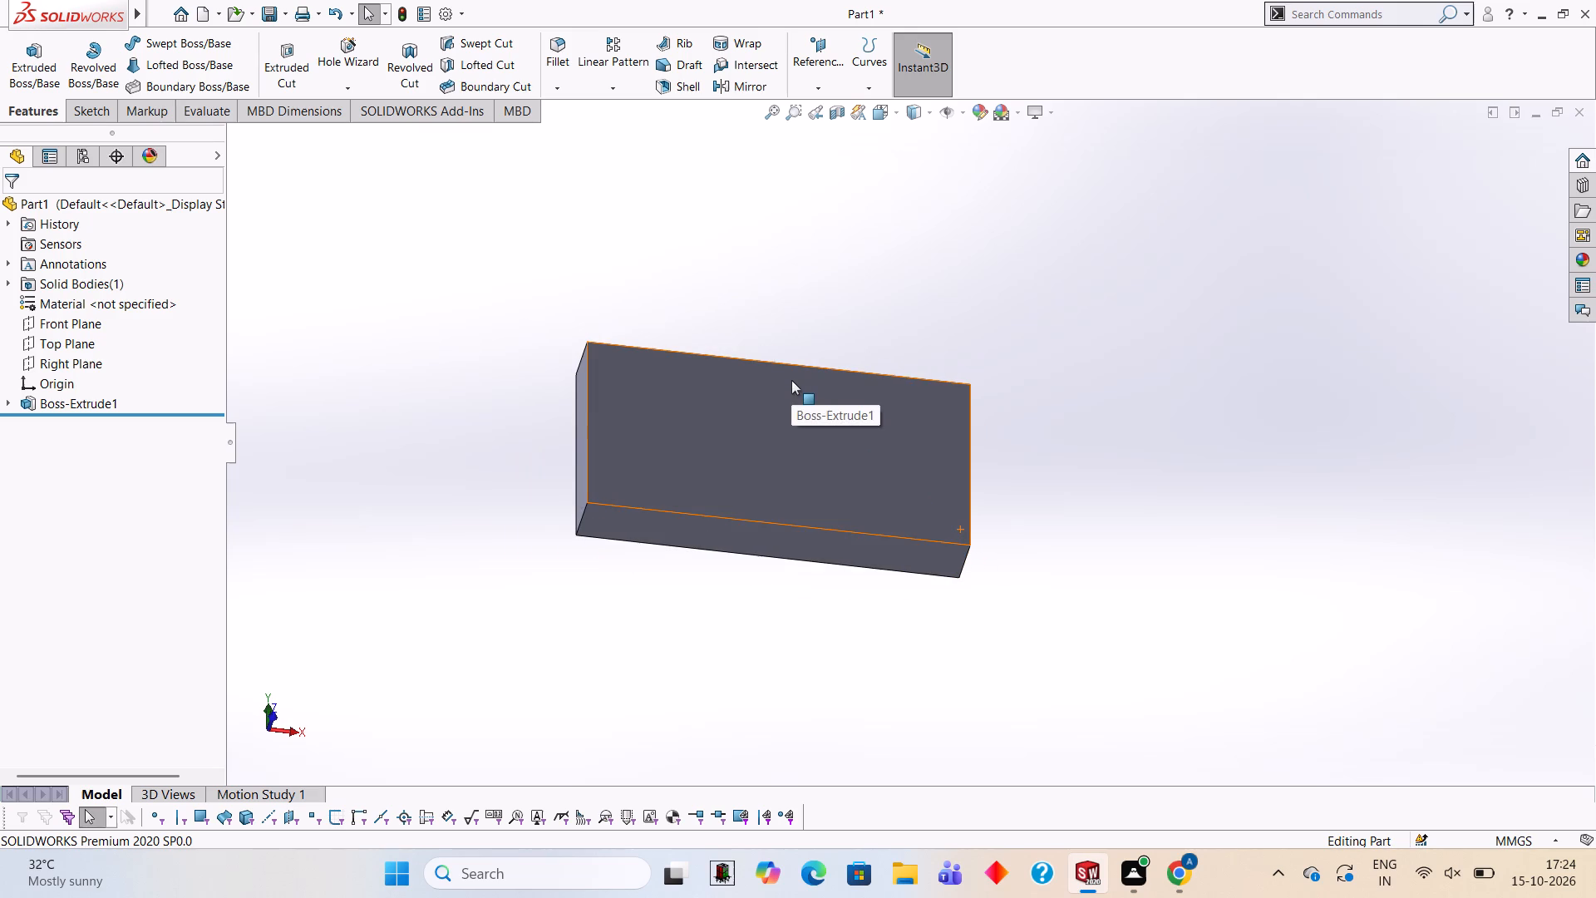
middle_drag(749, 337, 729, 452)
click(733, 459)
click(810, 420)
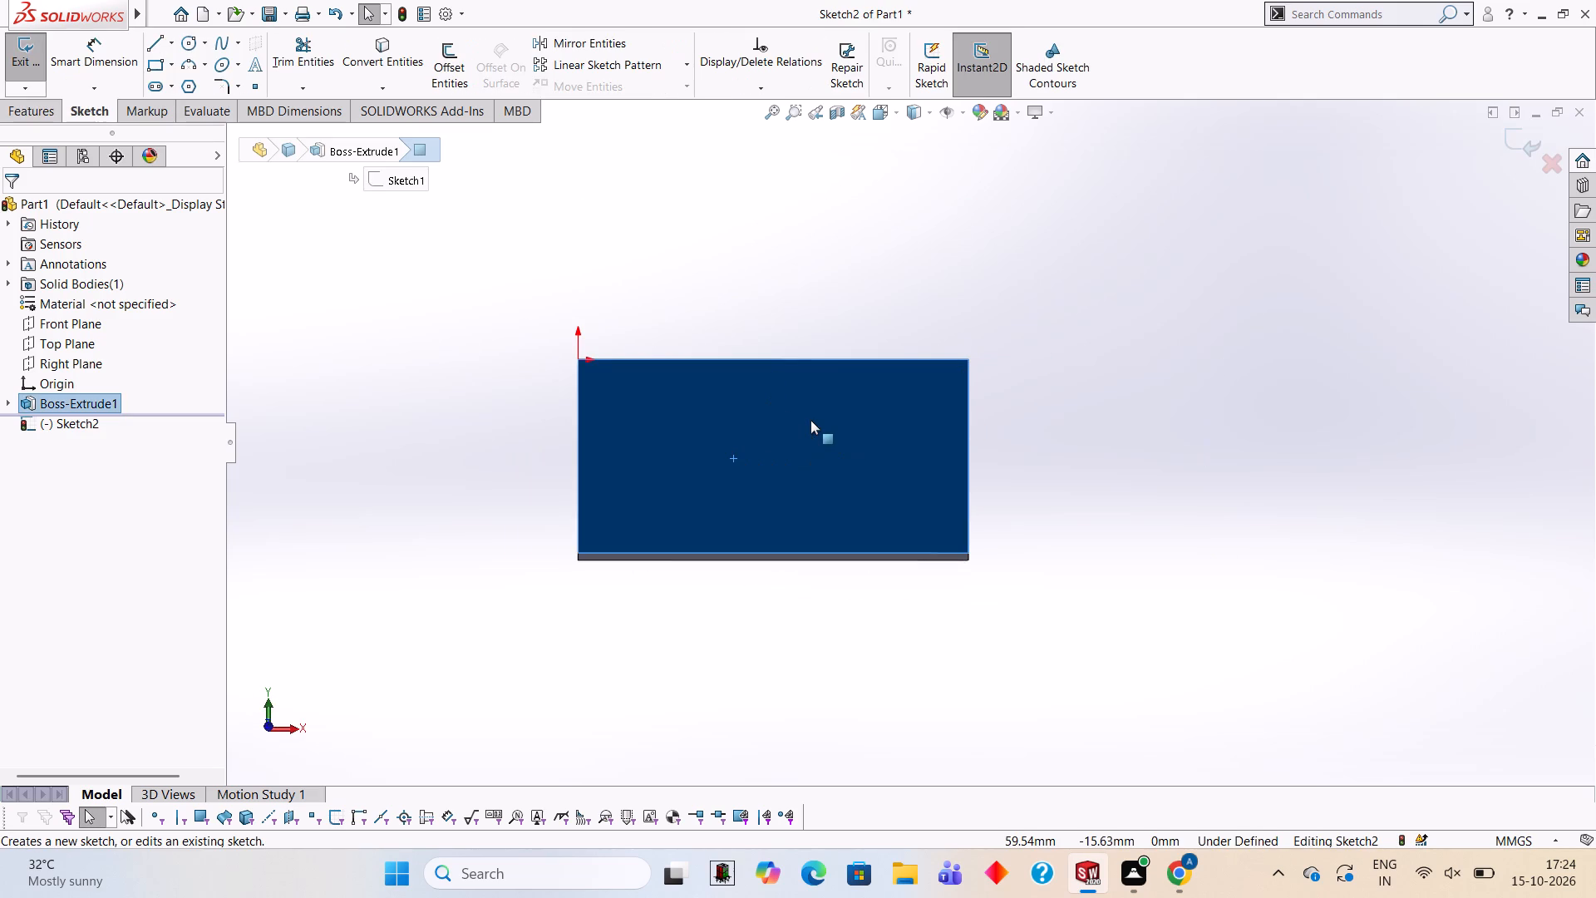
key(ctrl+8)
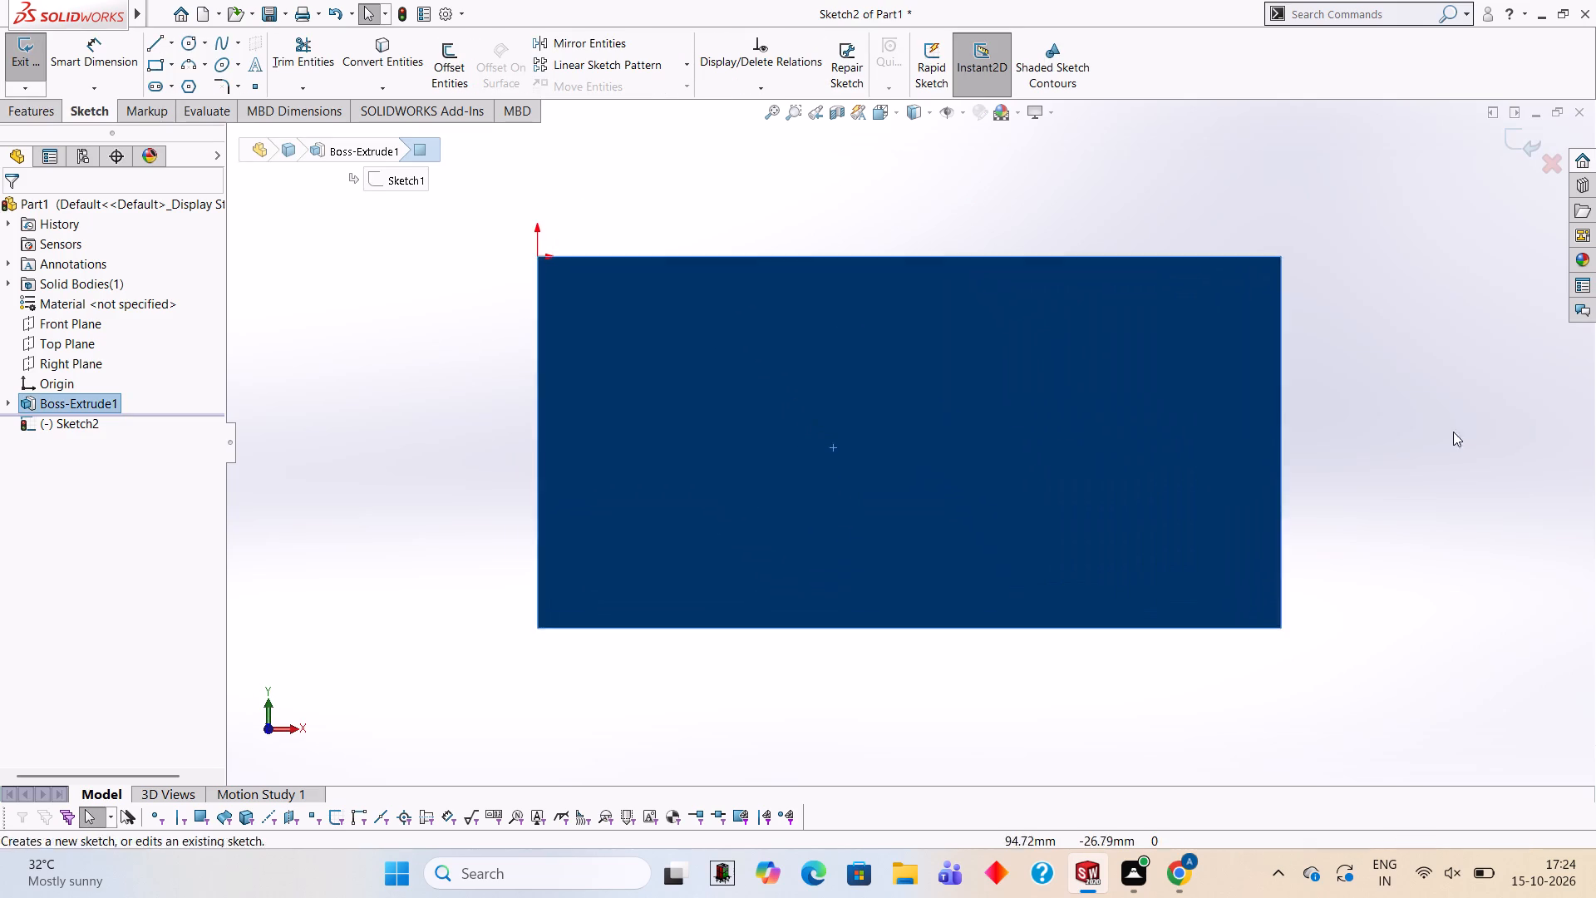
scroll(1174, 608, up, 2)
scroll(1173, 608, down, 2)
scroll(809, 323, up, 2)
scroll(809, 323, down, 1)
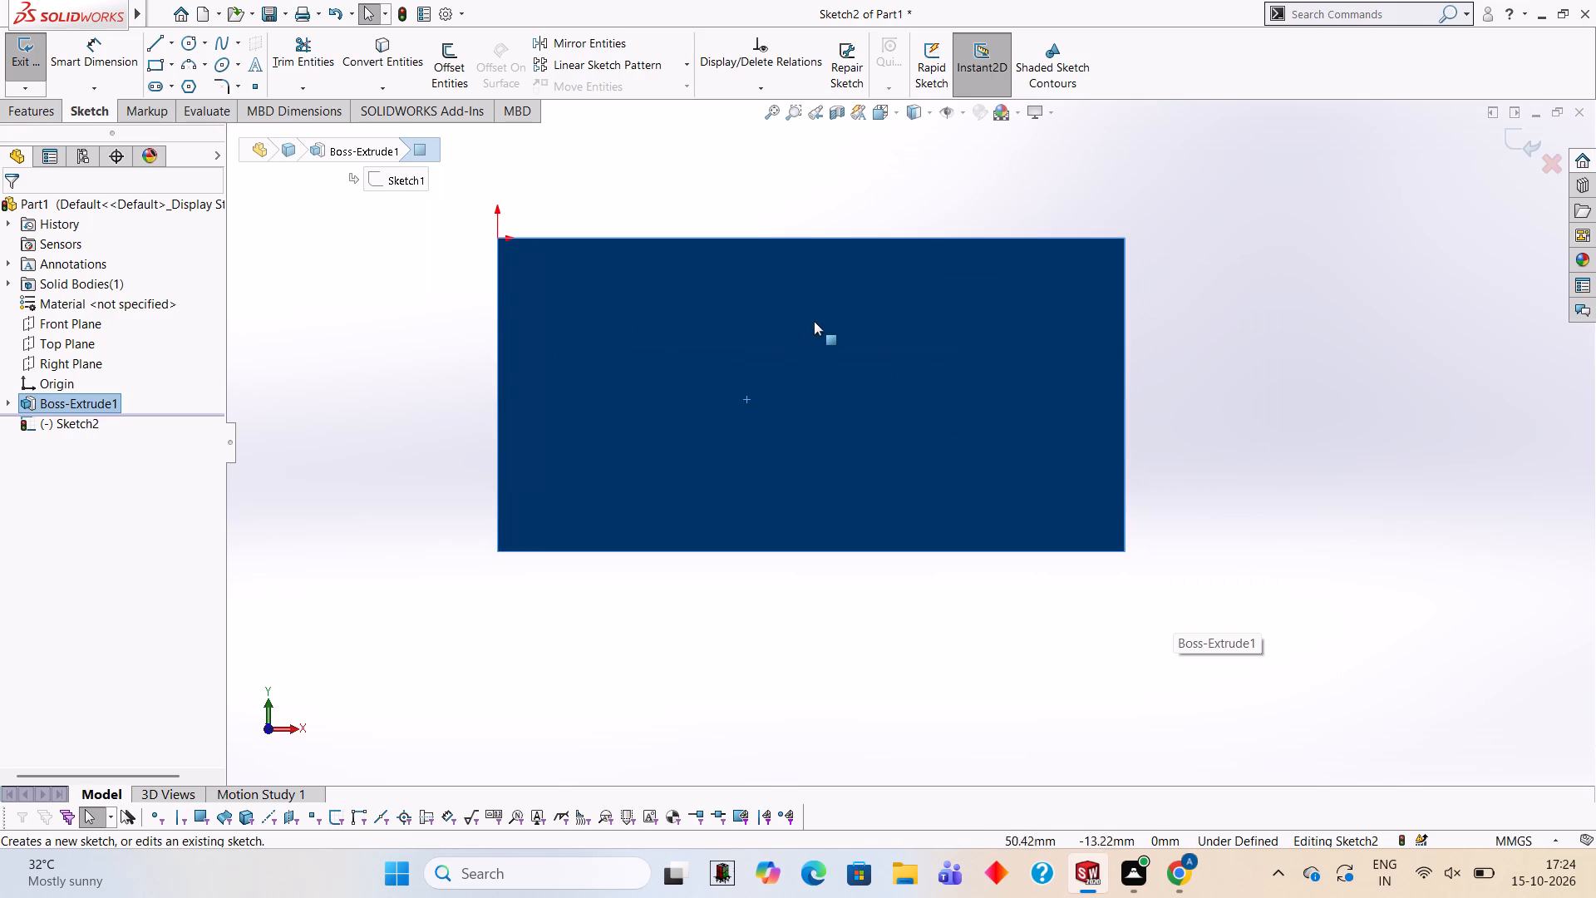
From the face's lower-right corner, sketch a 15 mm line up the edge and a 15 mm horizontal line inward from its end.
click(183, 42)
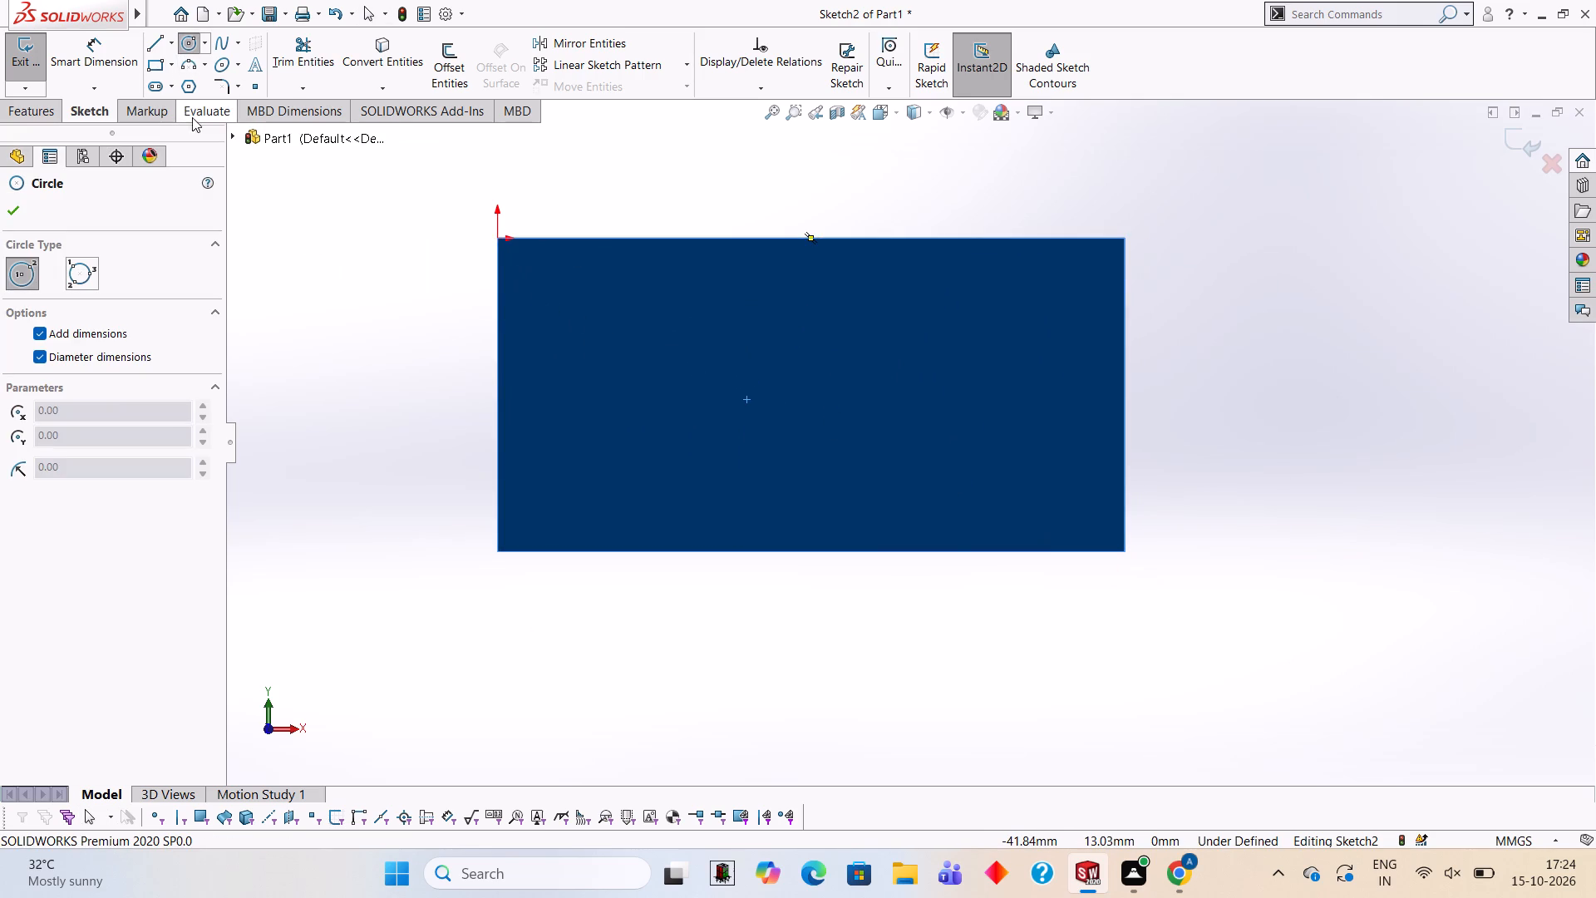
click(159, 40)
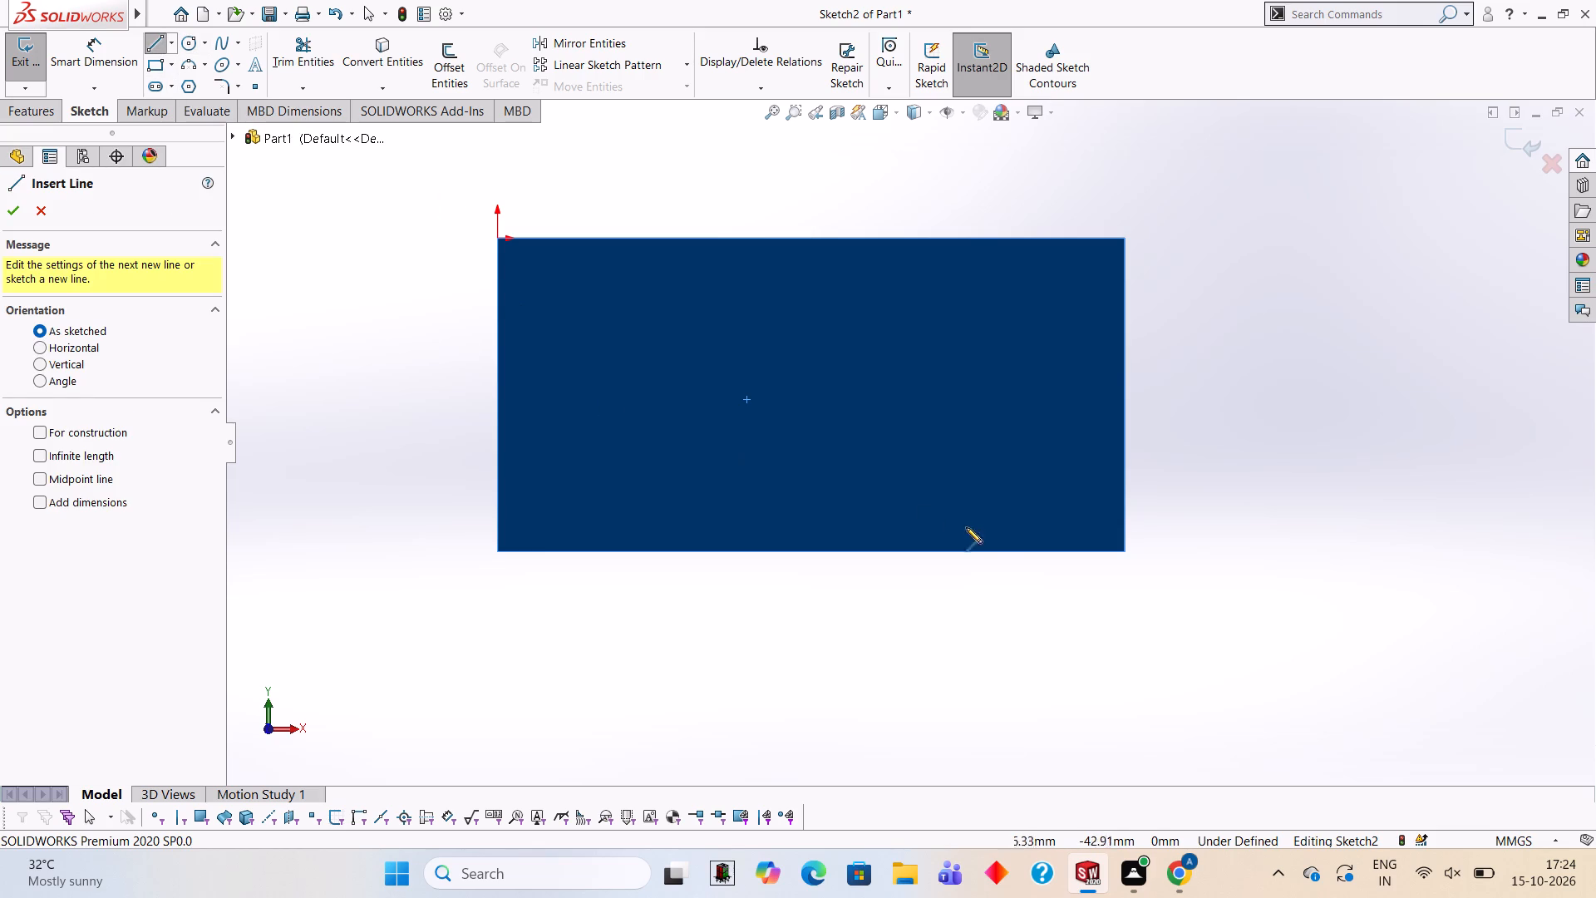
click(1123, 550)
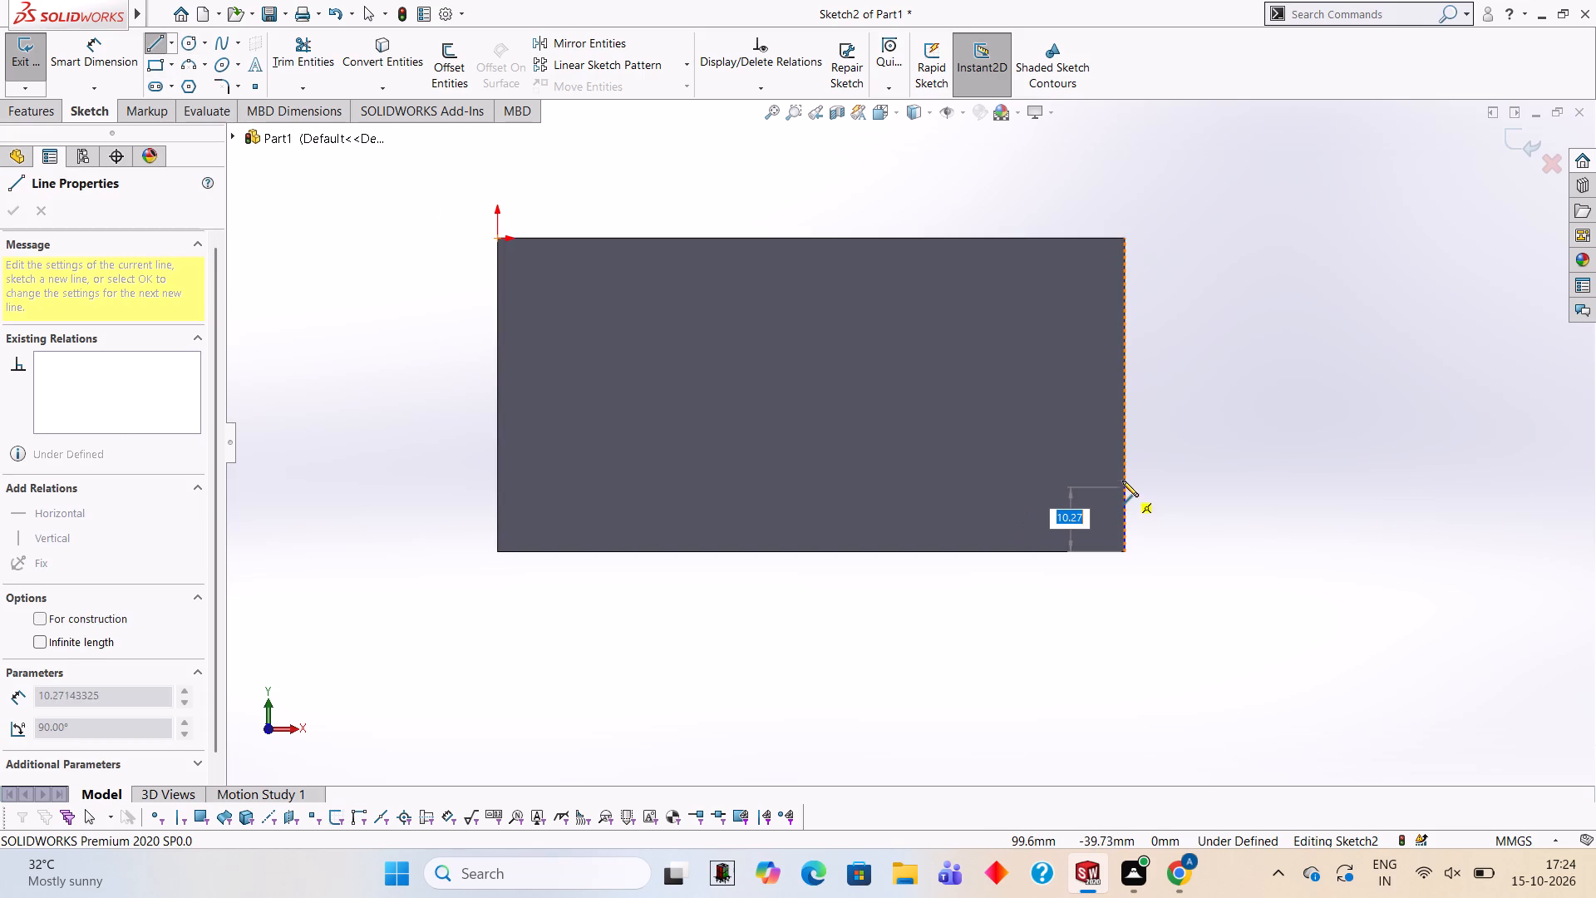
text(15)
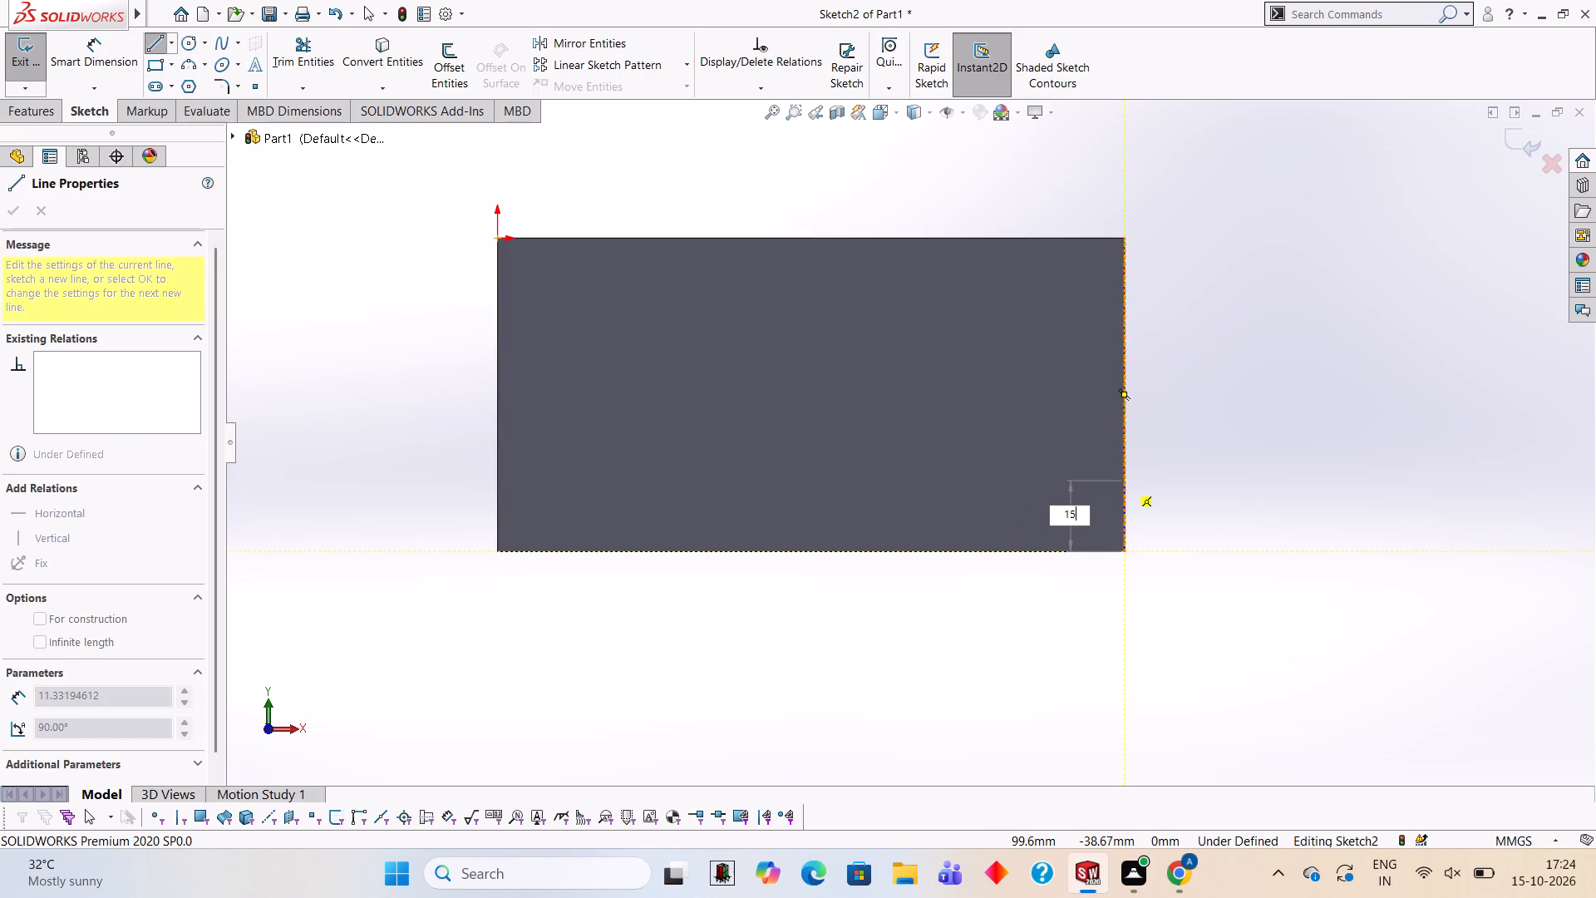
key(Return)
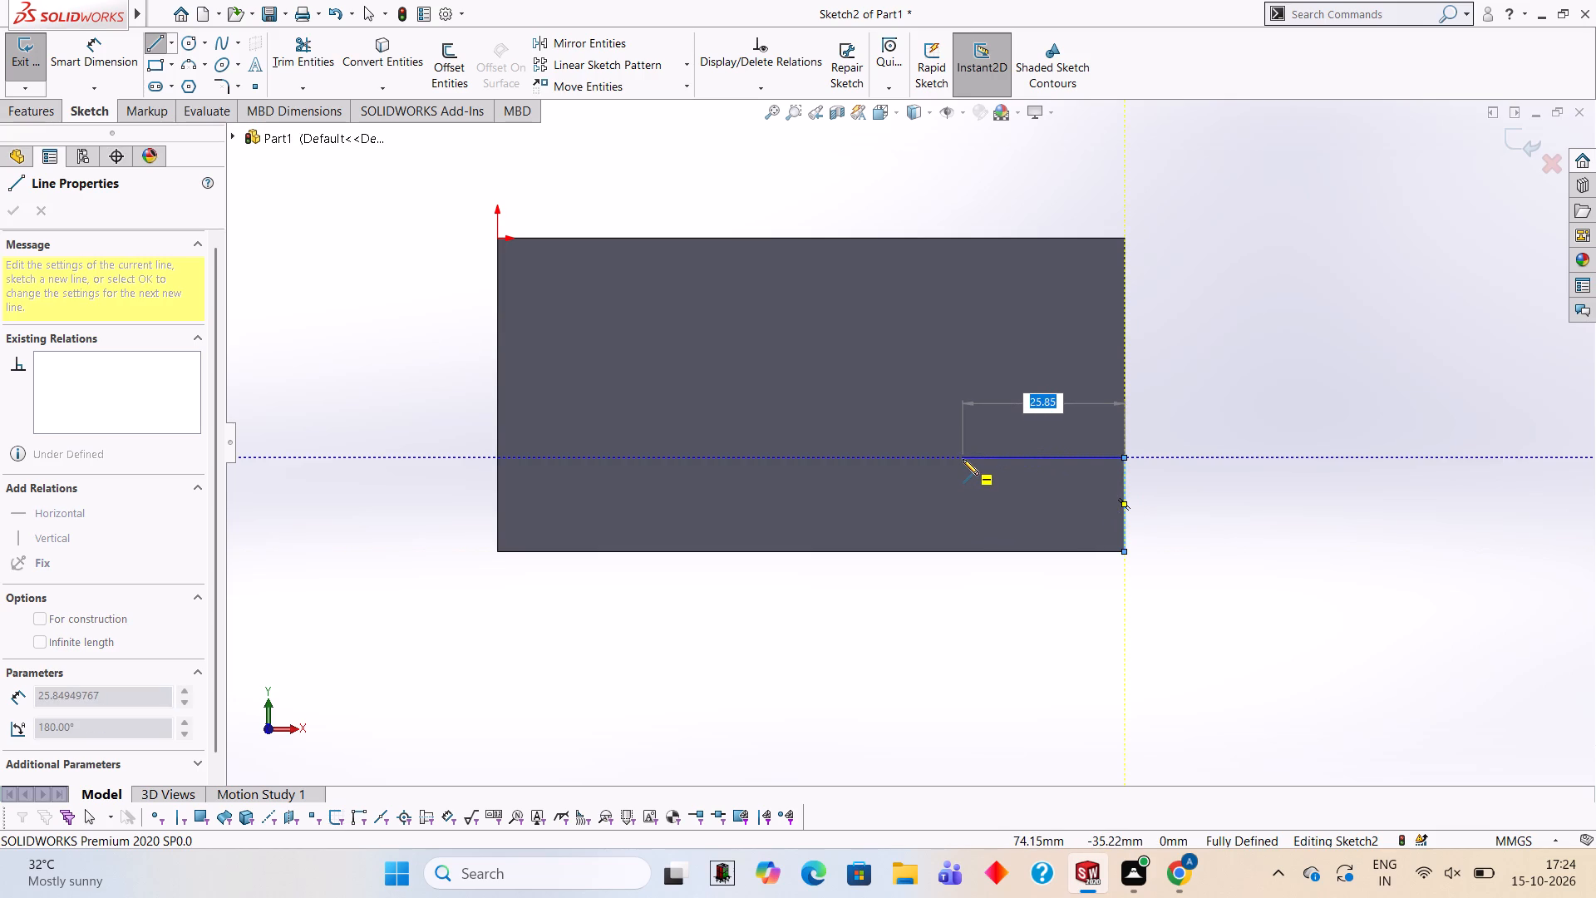
text(15)
key(Return)
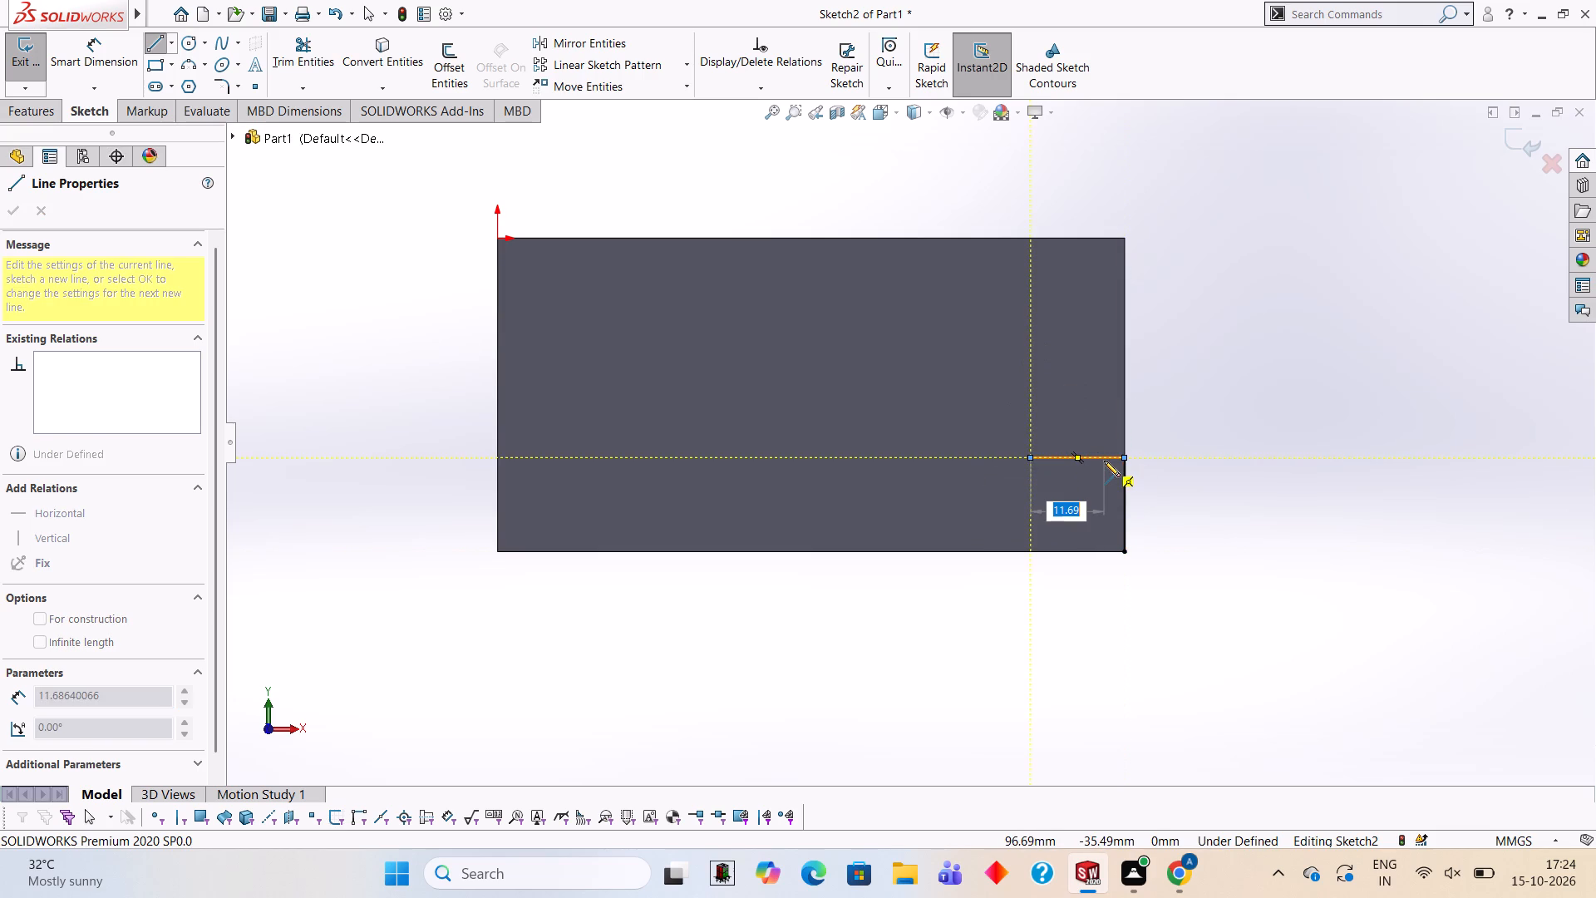
key(Escape)
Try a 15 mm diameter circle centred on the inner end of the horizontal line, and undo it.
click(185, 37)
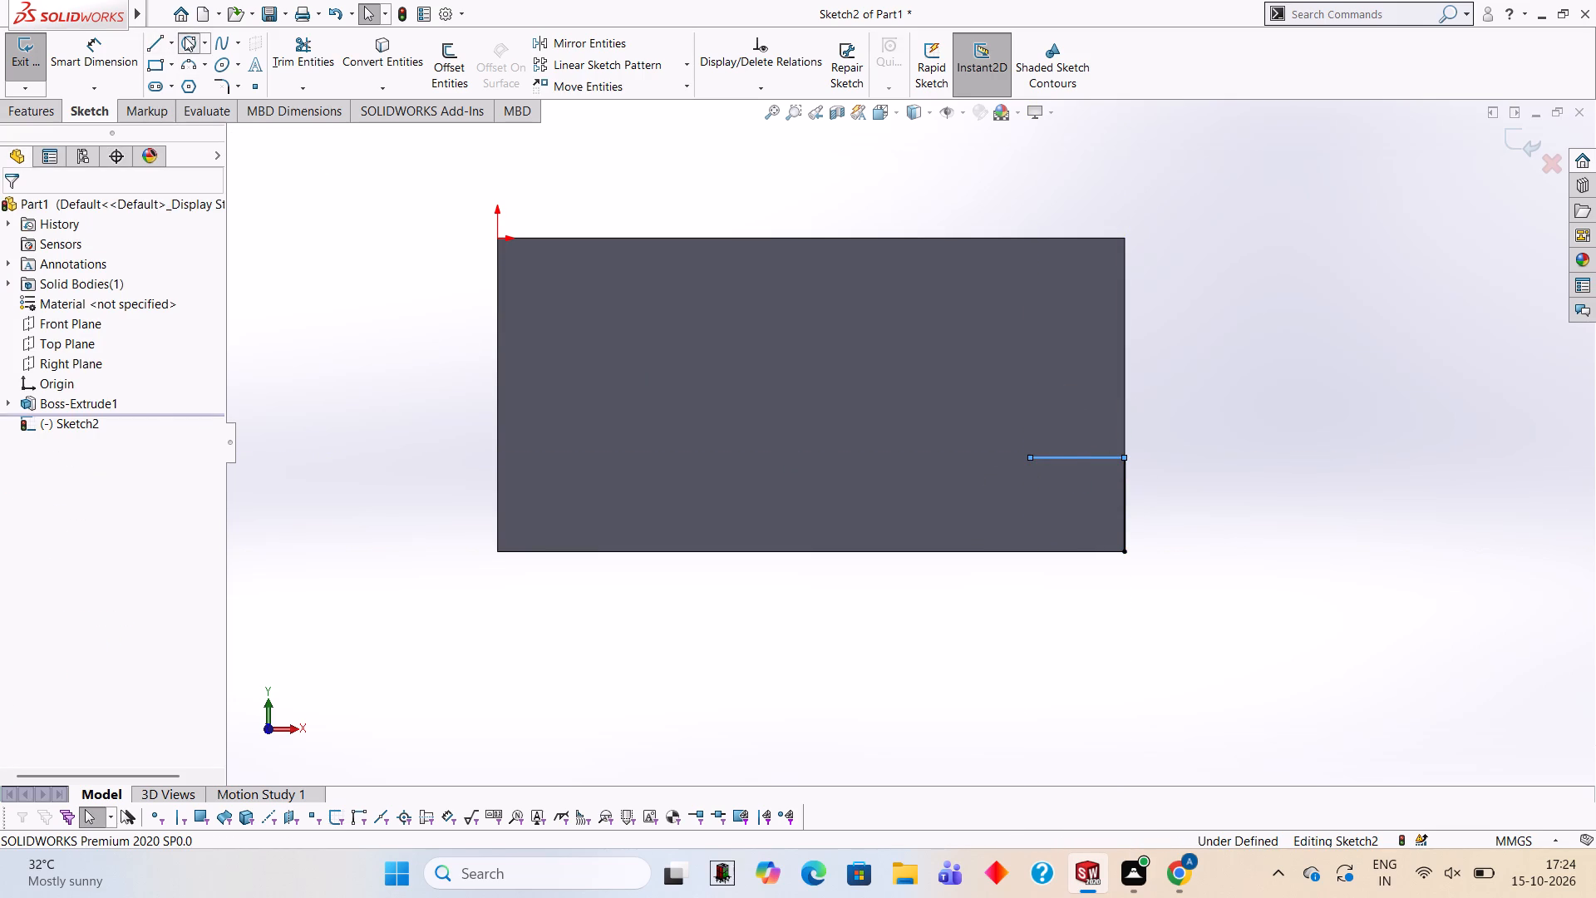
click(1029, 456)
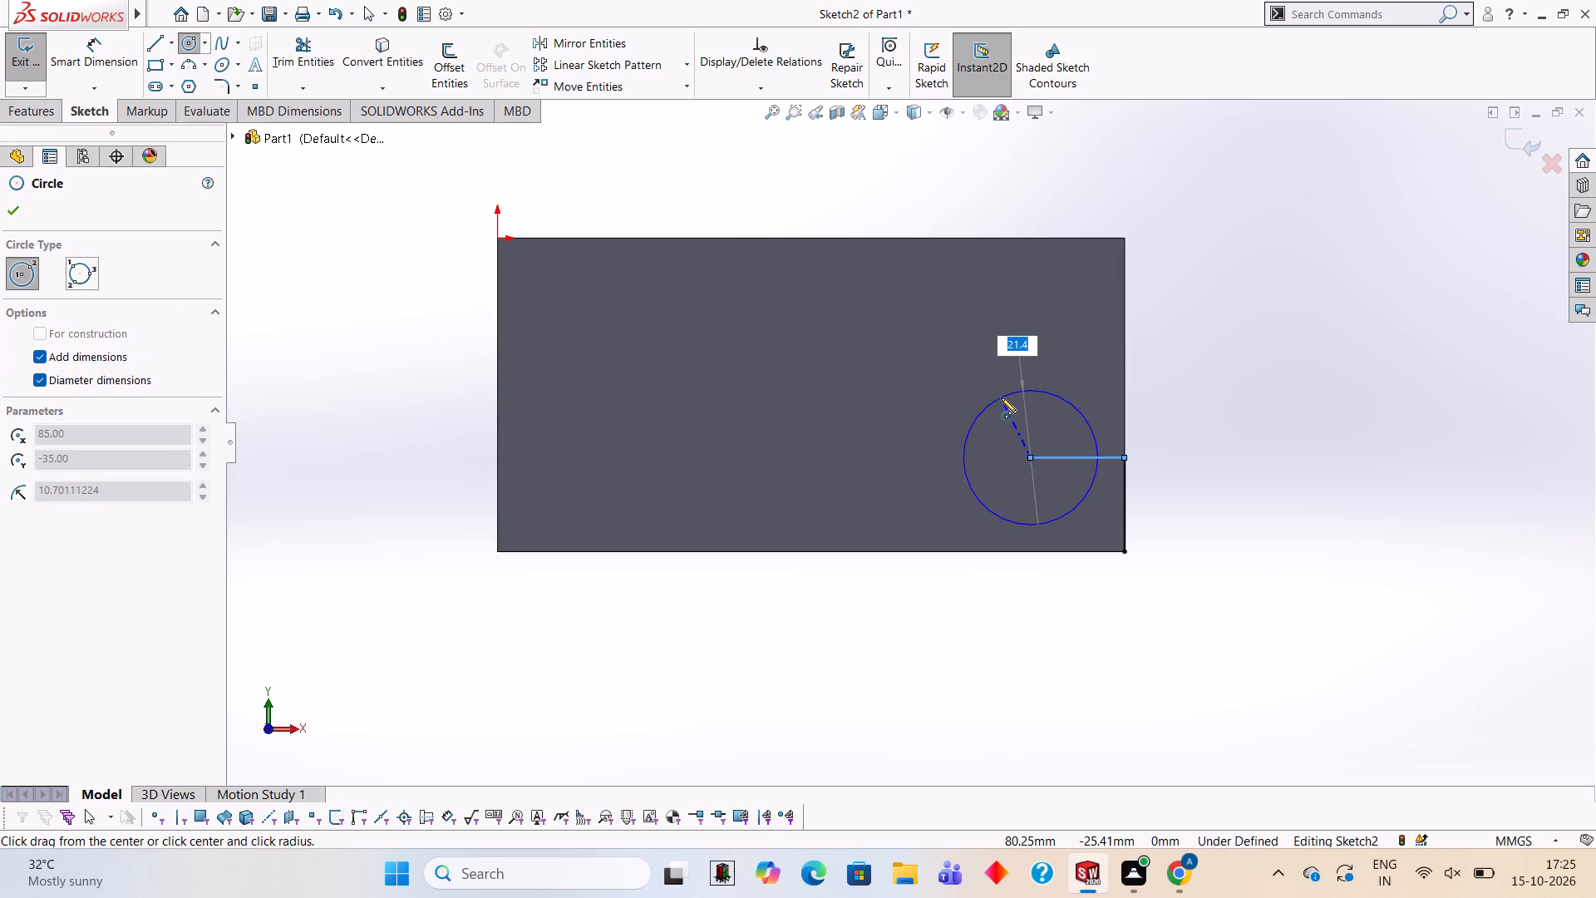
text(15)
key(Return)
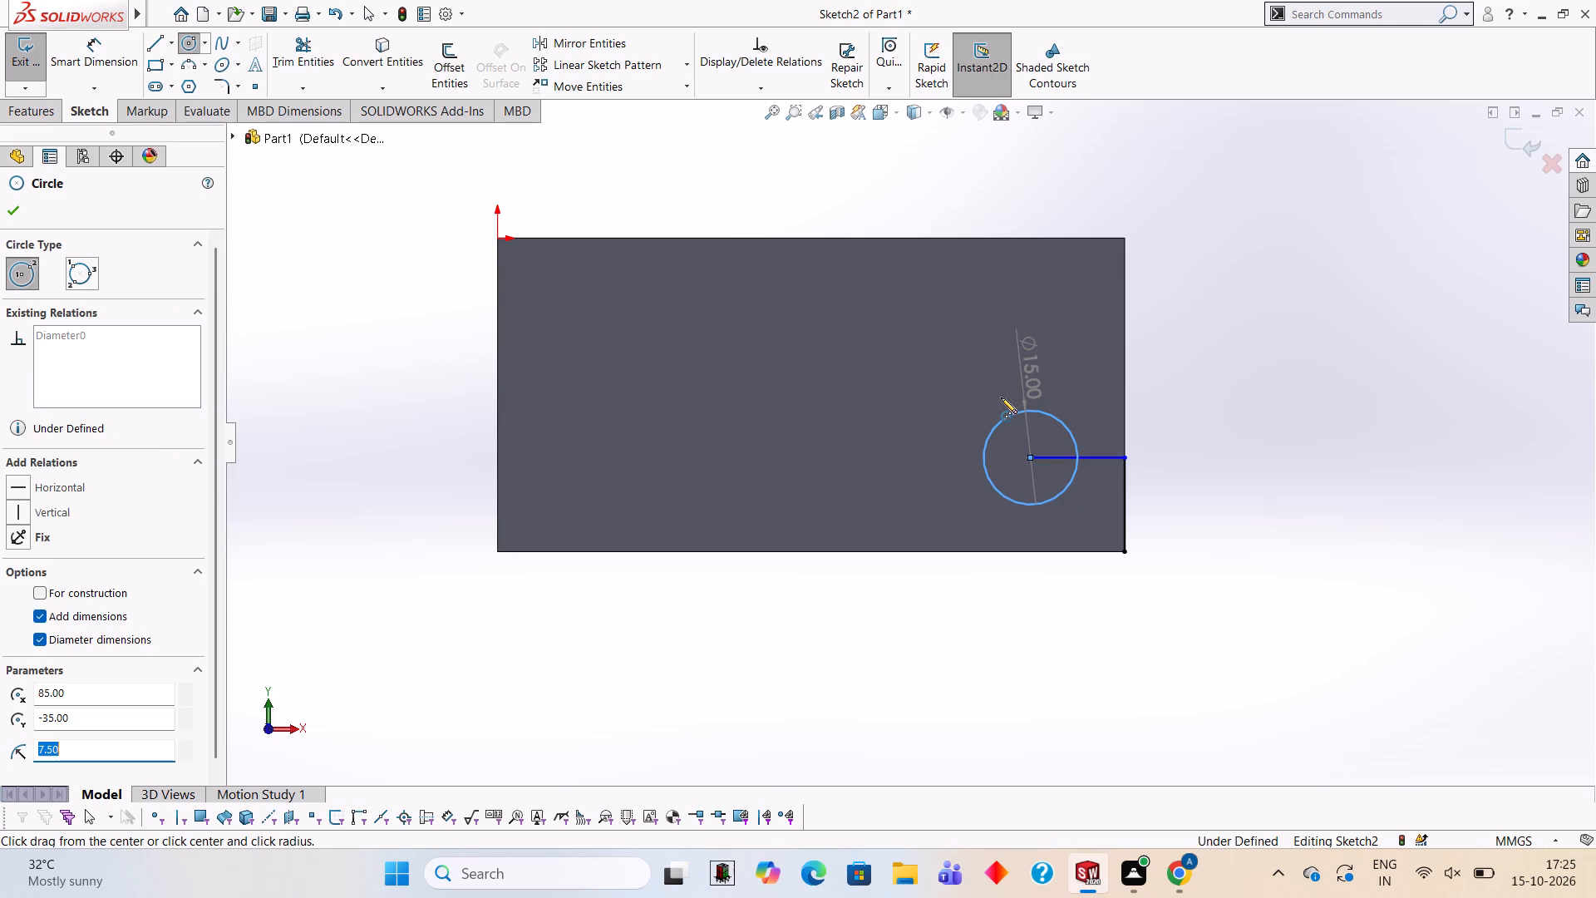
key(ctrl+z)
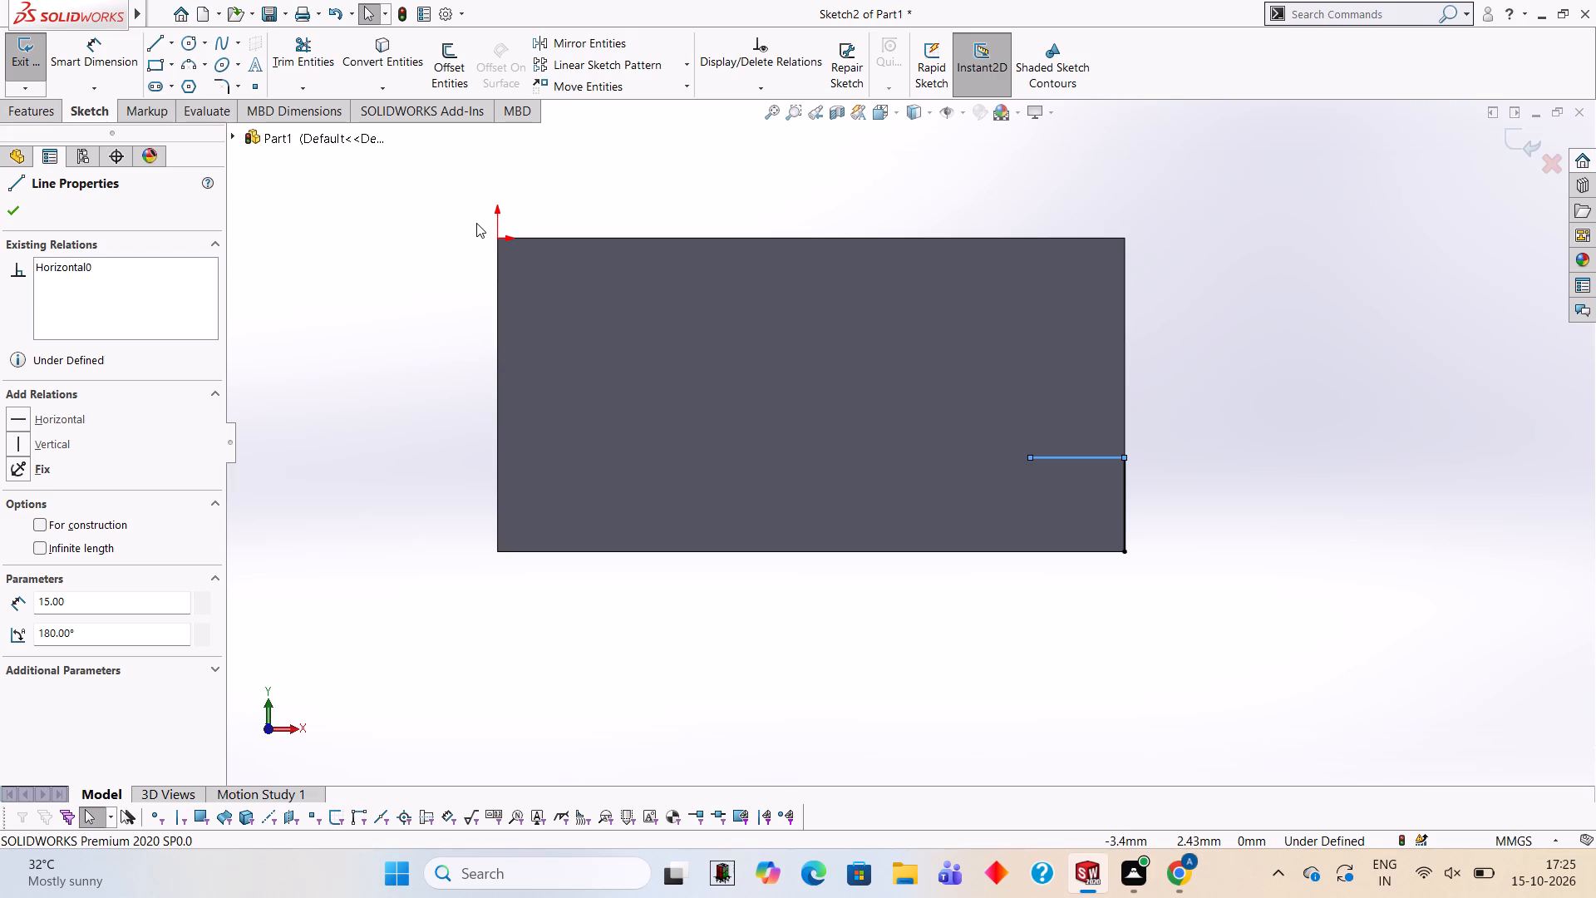
Sketch a circle of 15 mm radius without added dimensions, centred on the inner end of the horizontal line.
click(189, 40)
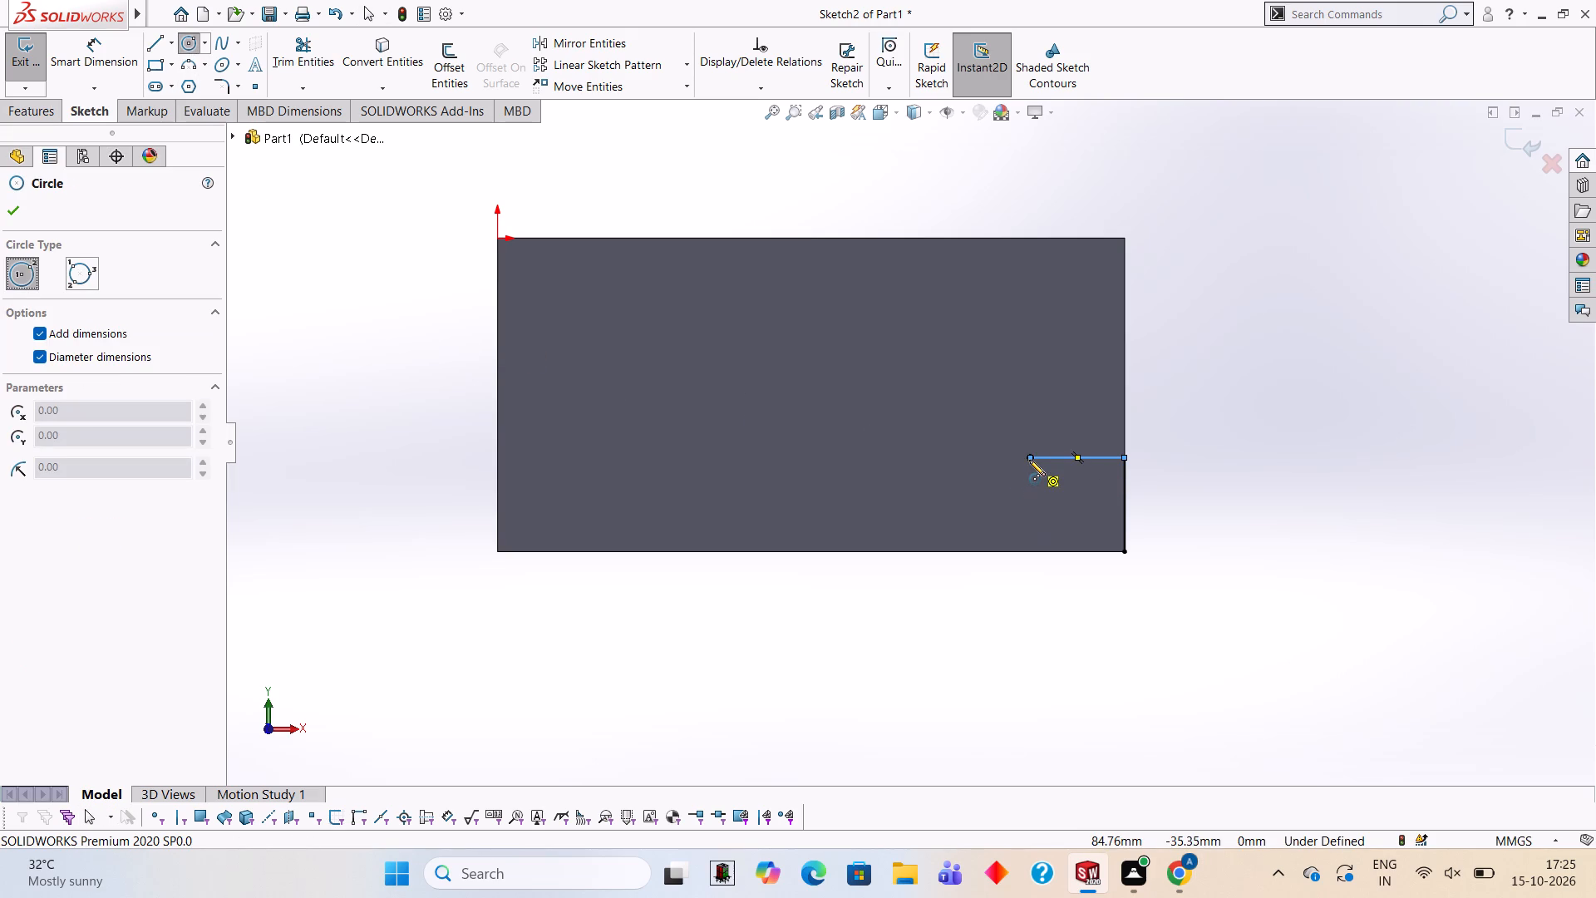
click(64, 328)
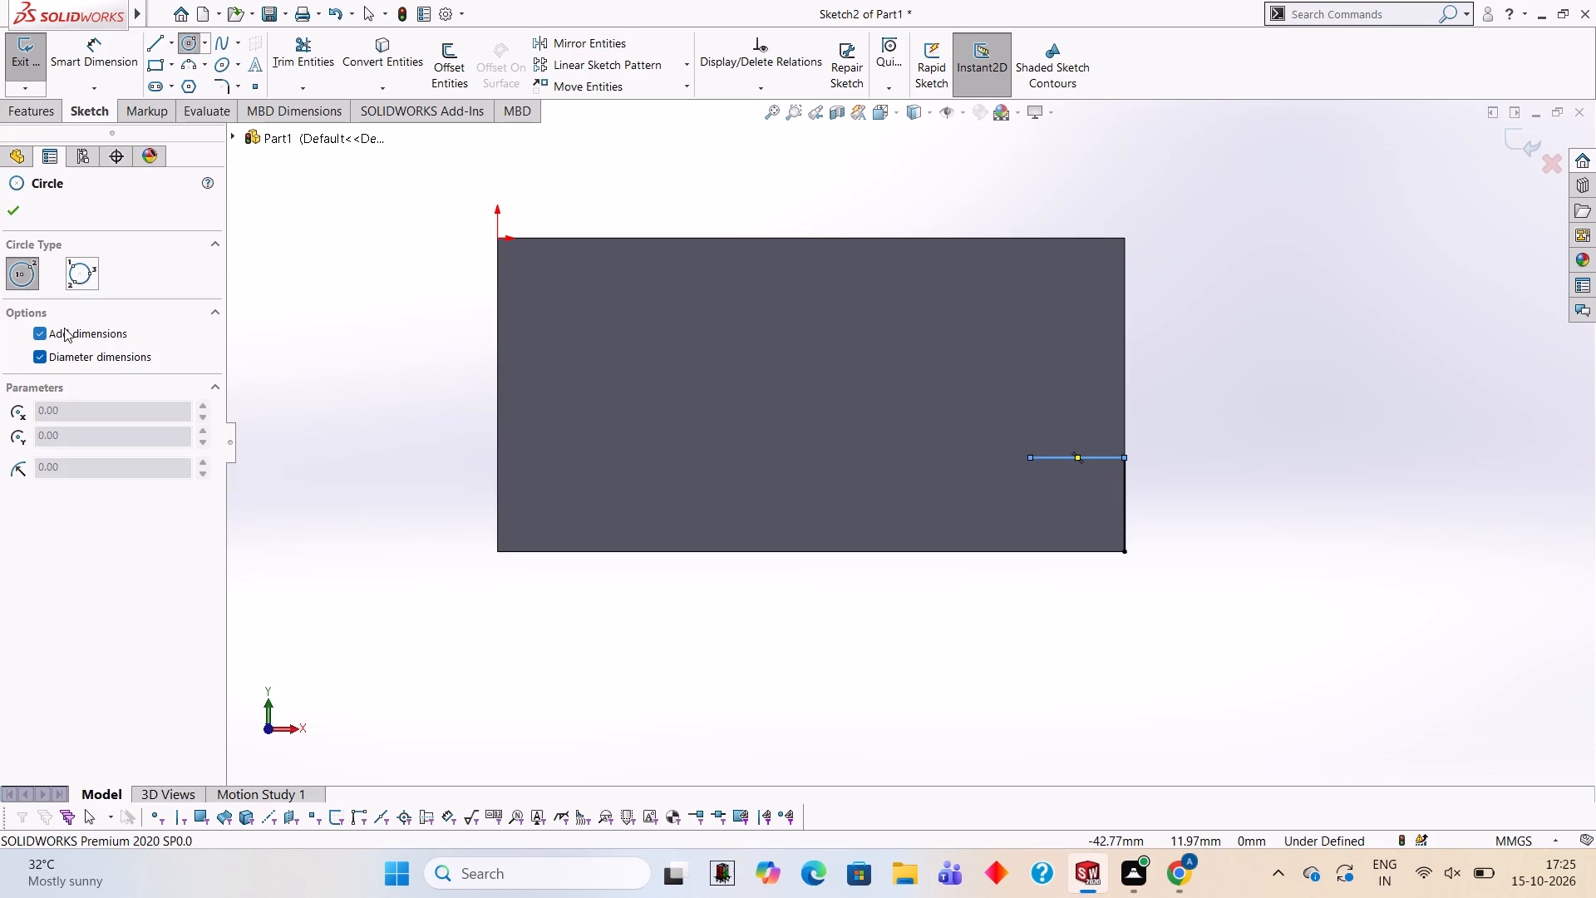
click(62, 357)
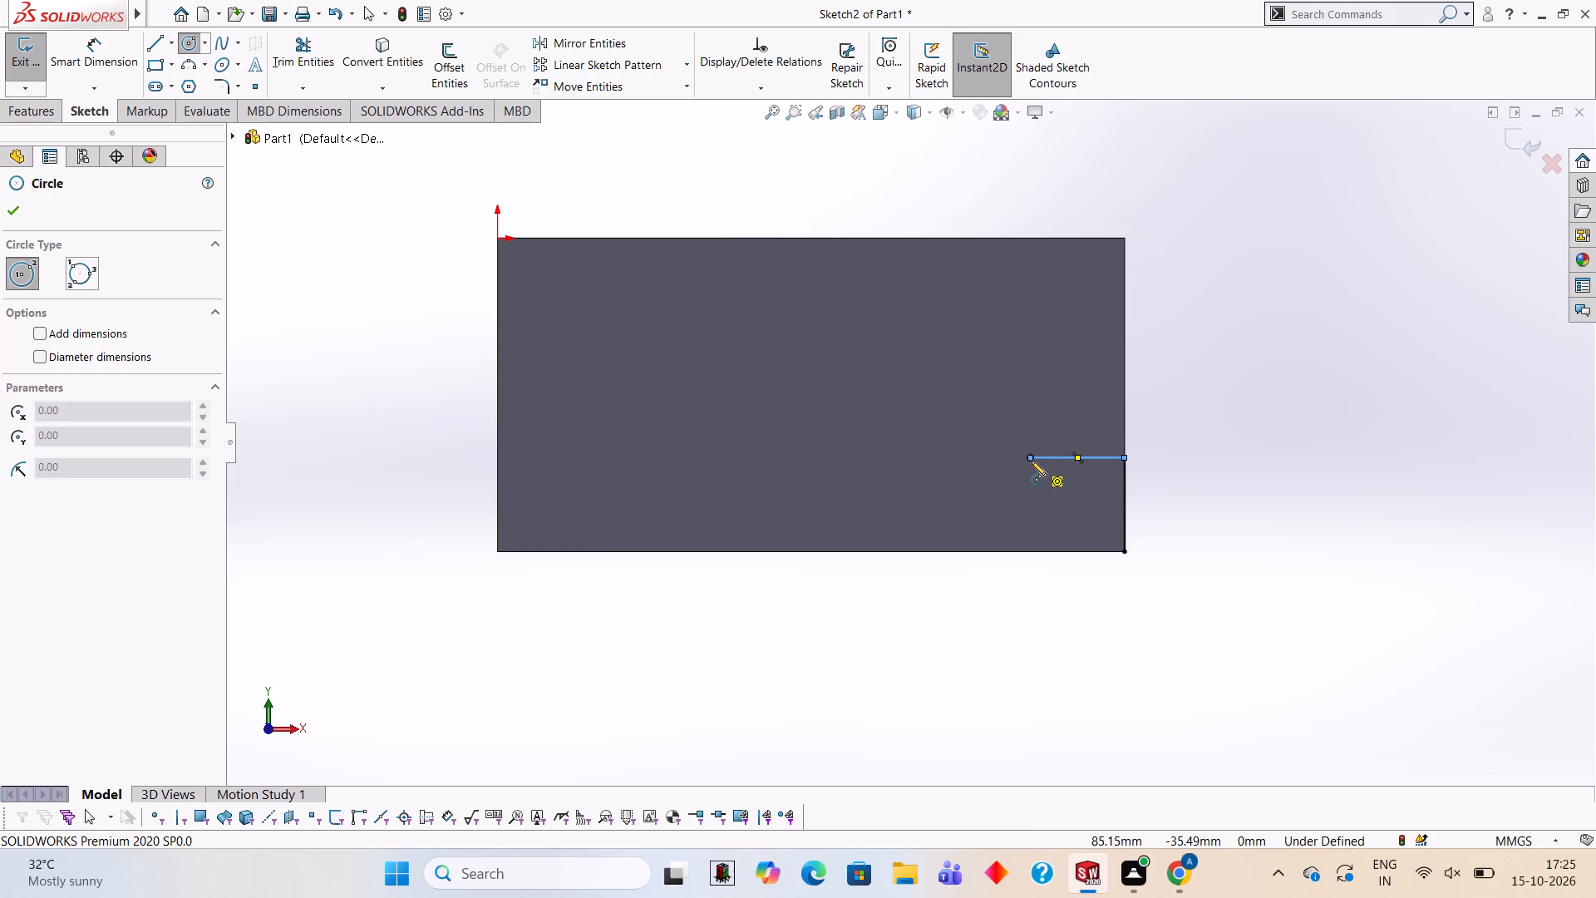
click(1031, 461)
text(15)
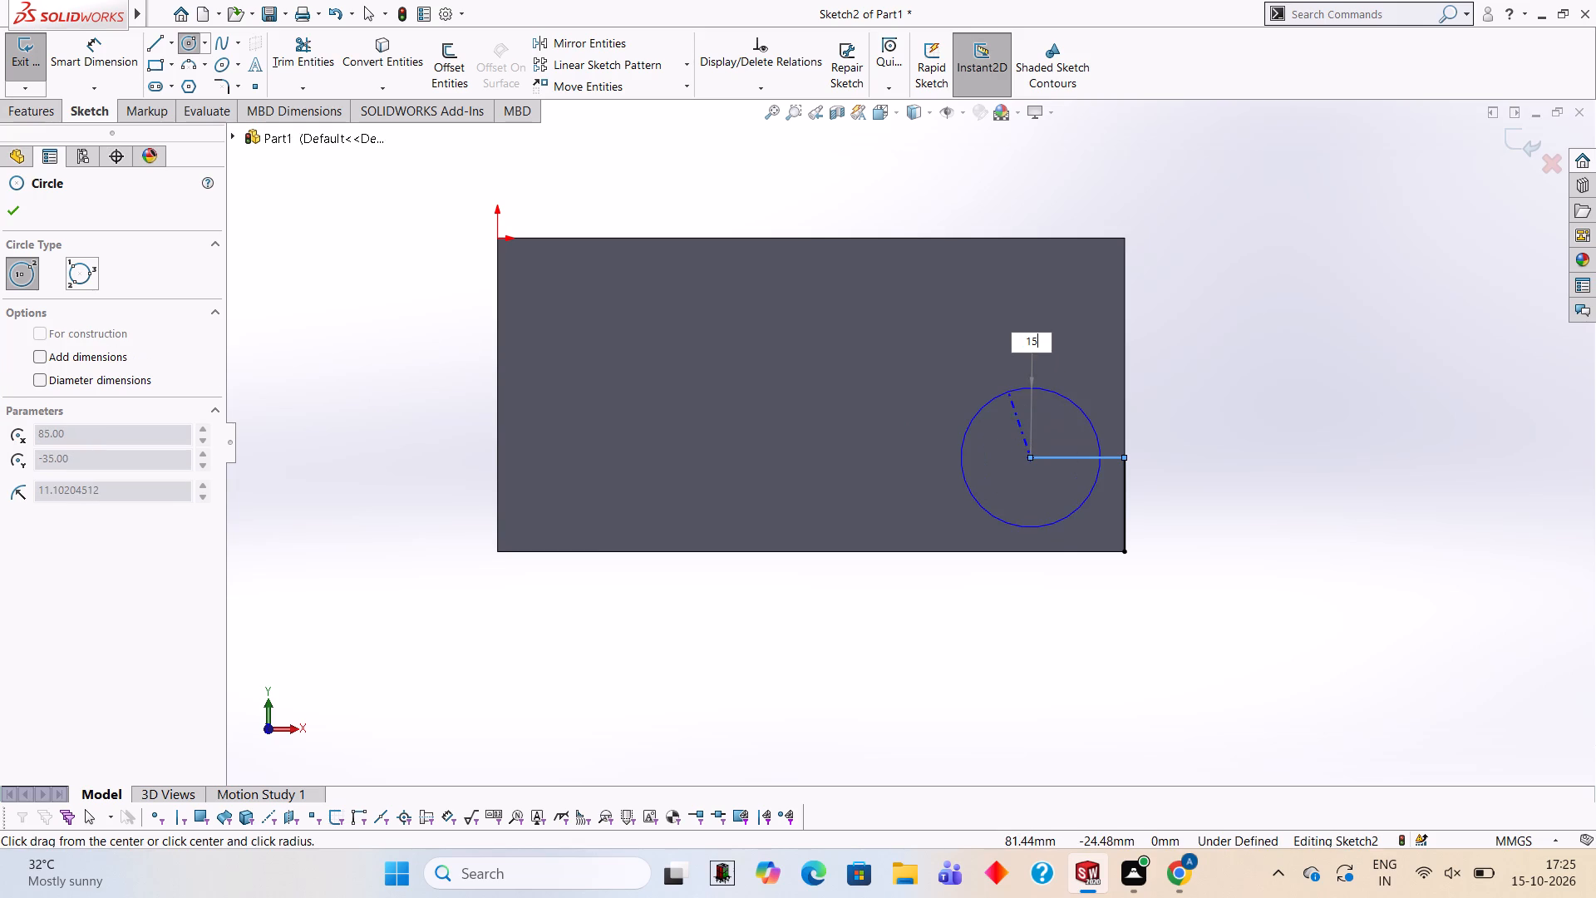
key(Return)
key(Escape)
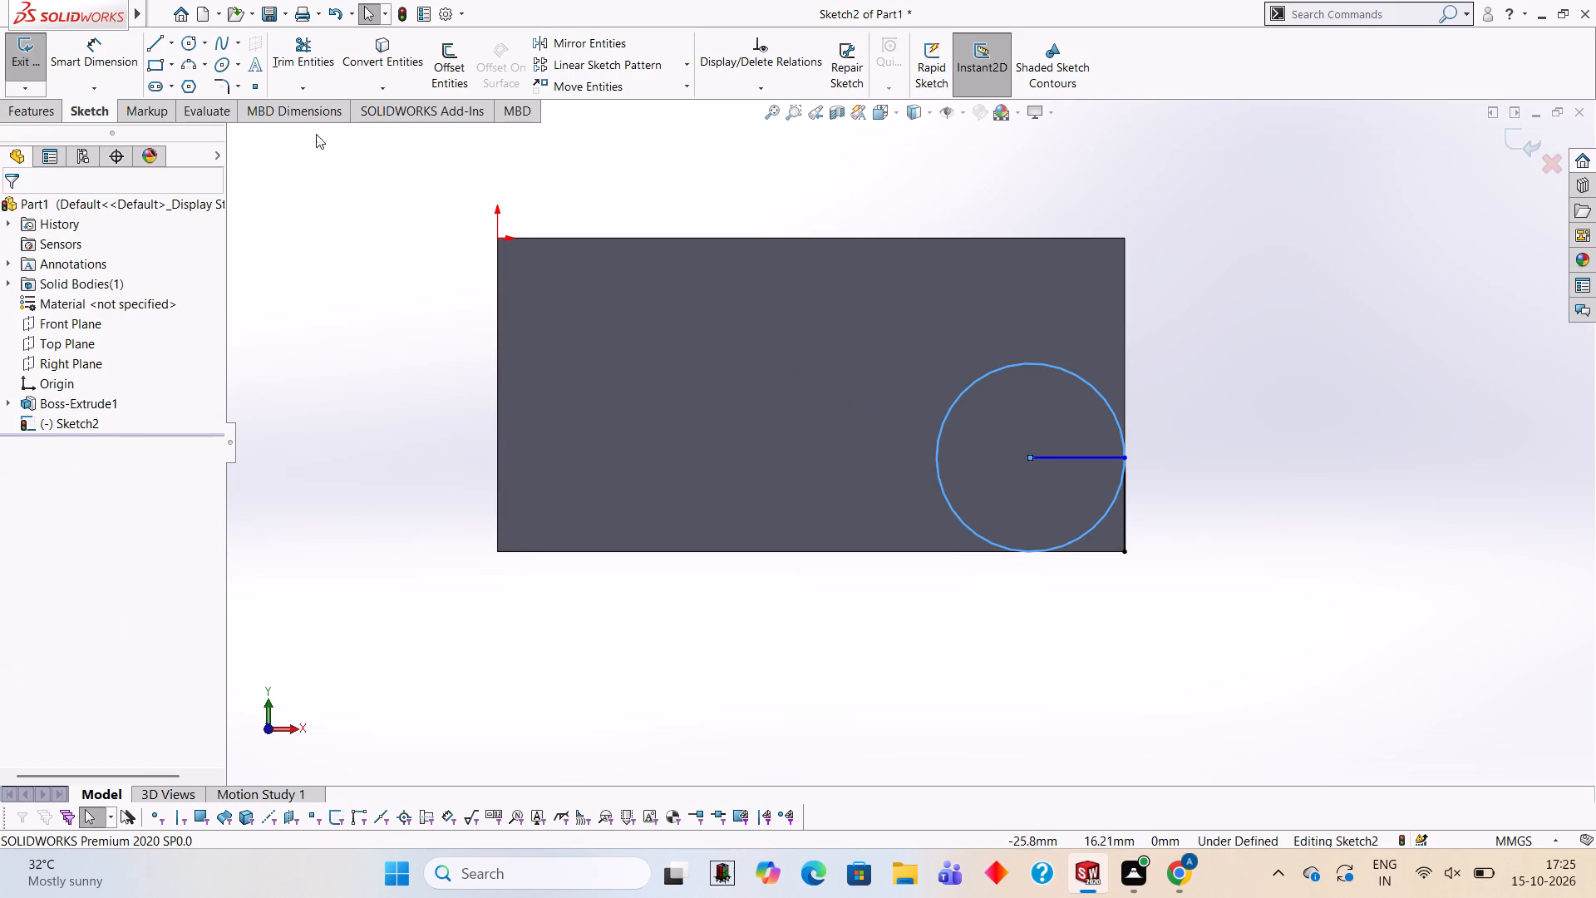
Sketch a line along the face's bottom edge from the circle's lowest point to the lower-right corner.
click(314, 52)
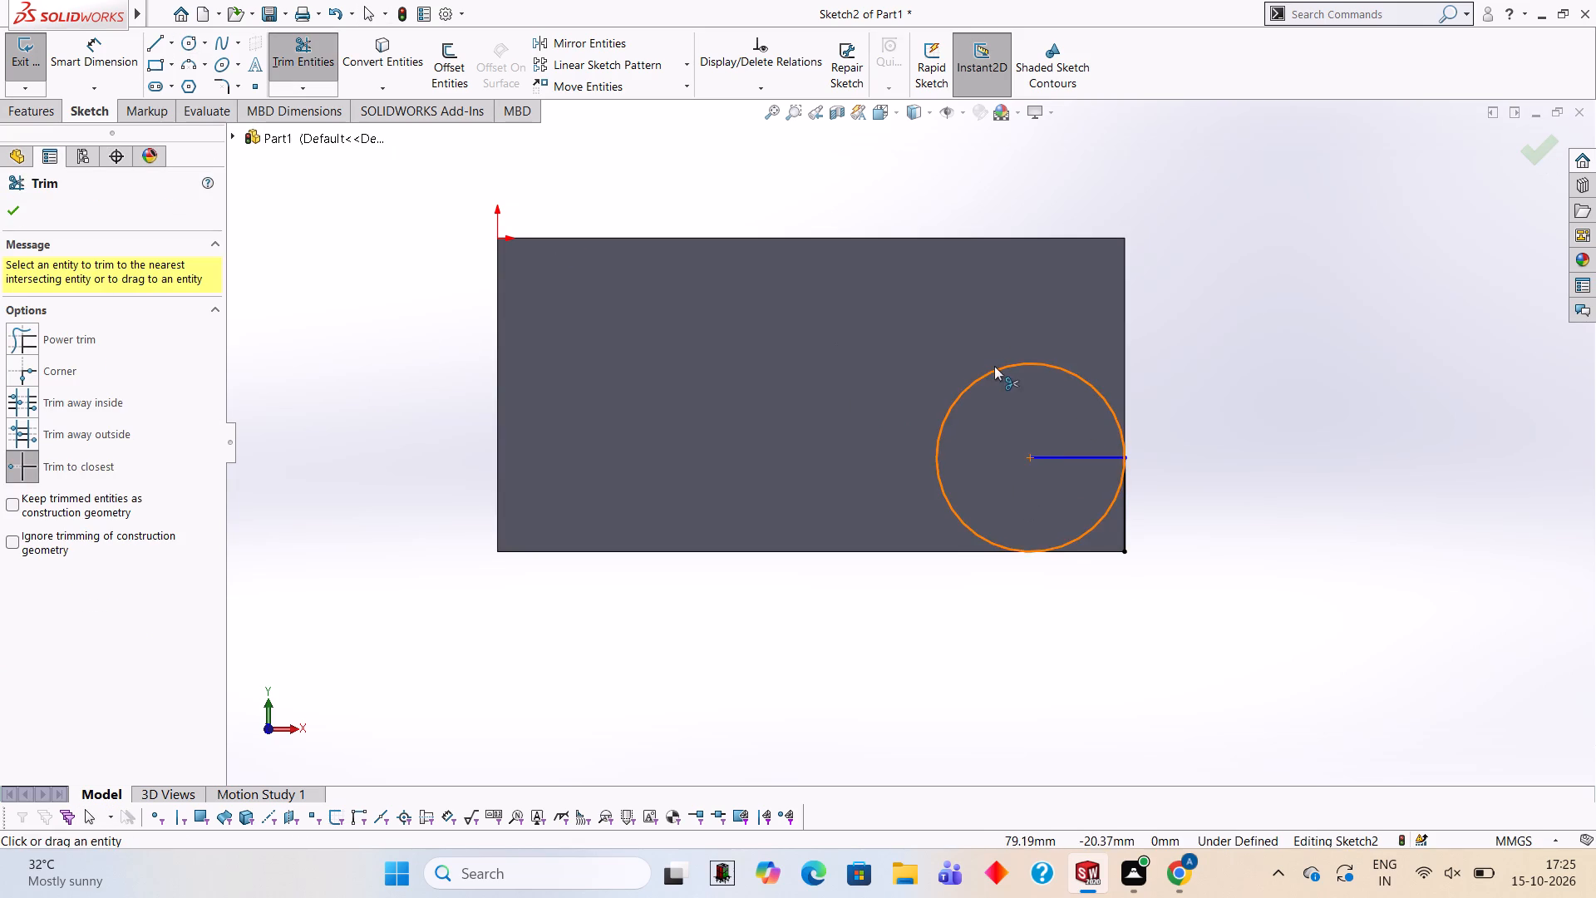
click(156, 38)
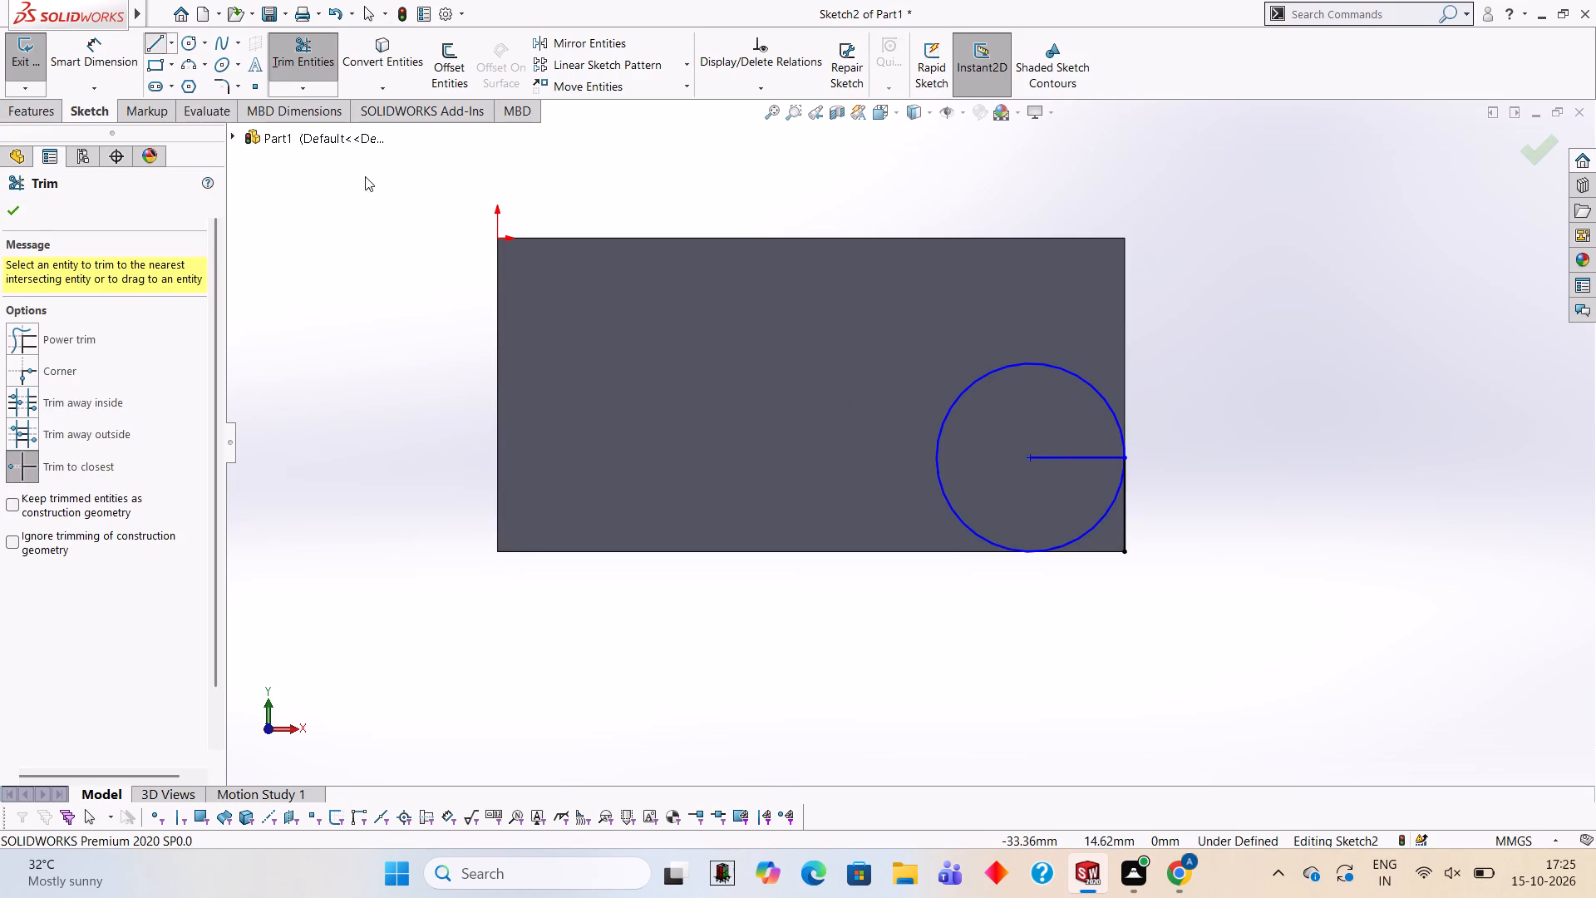
click(1029, 553)
click(1123, 553)
key(Escape)
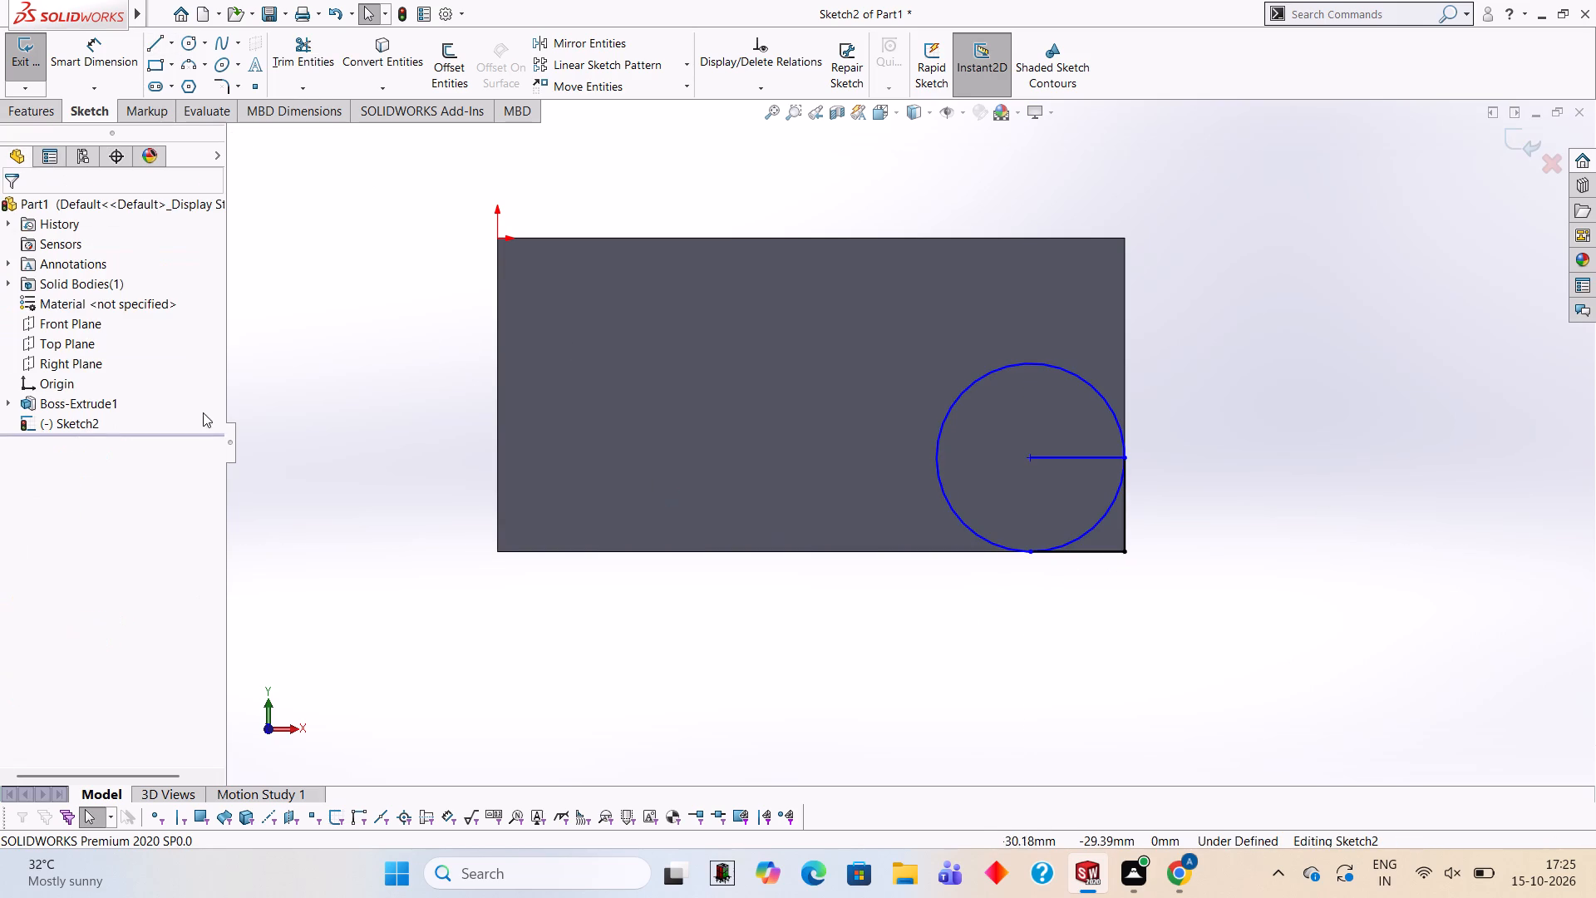
Trim away the circle's outer portion and the horizontal line, leaving only the quarter arc at the lower-right corner.
click(311, 32)
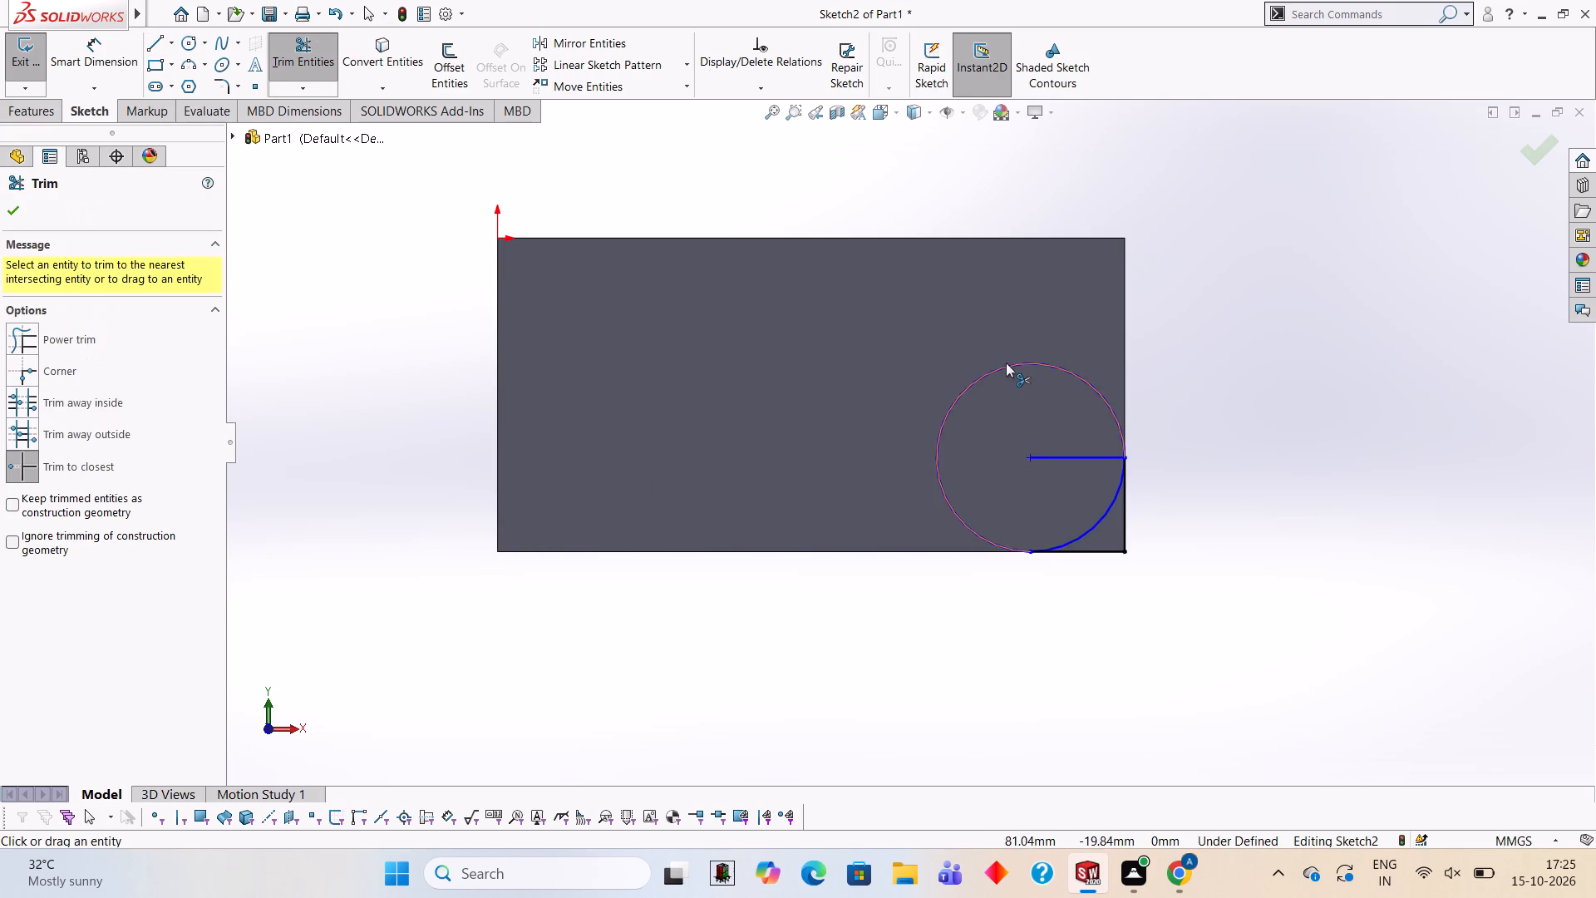
click(1006, 363)
click(1081, 463)
click(1076, 459)
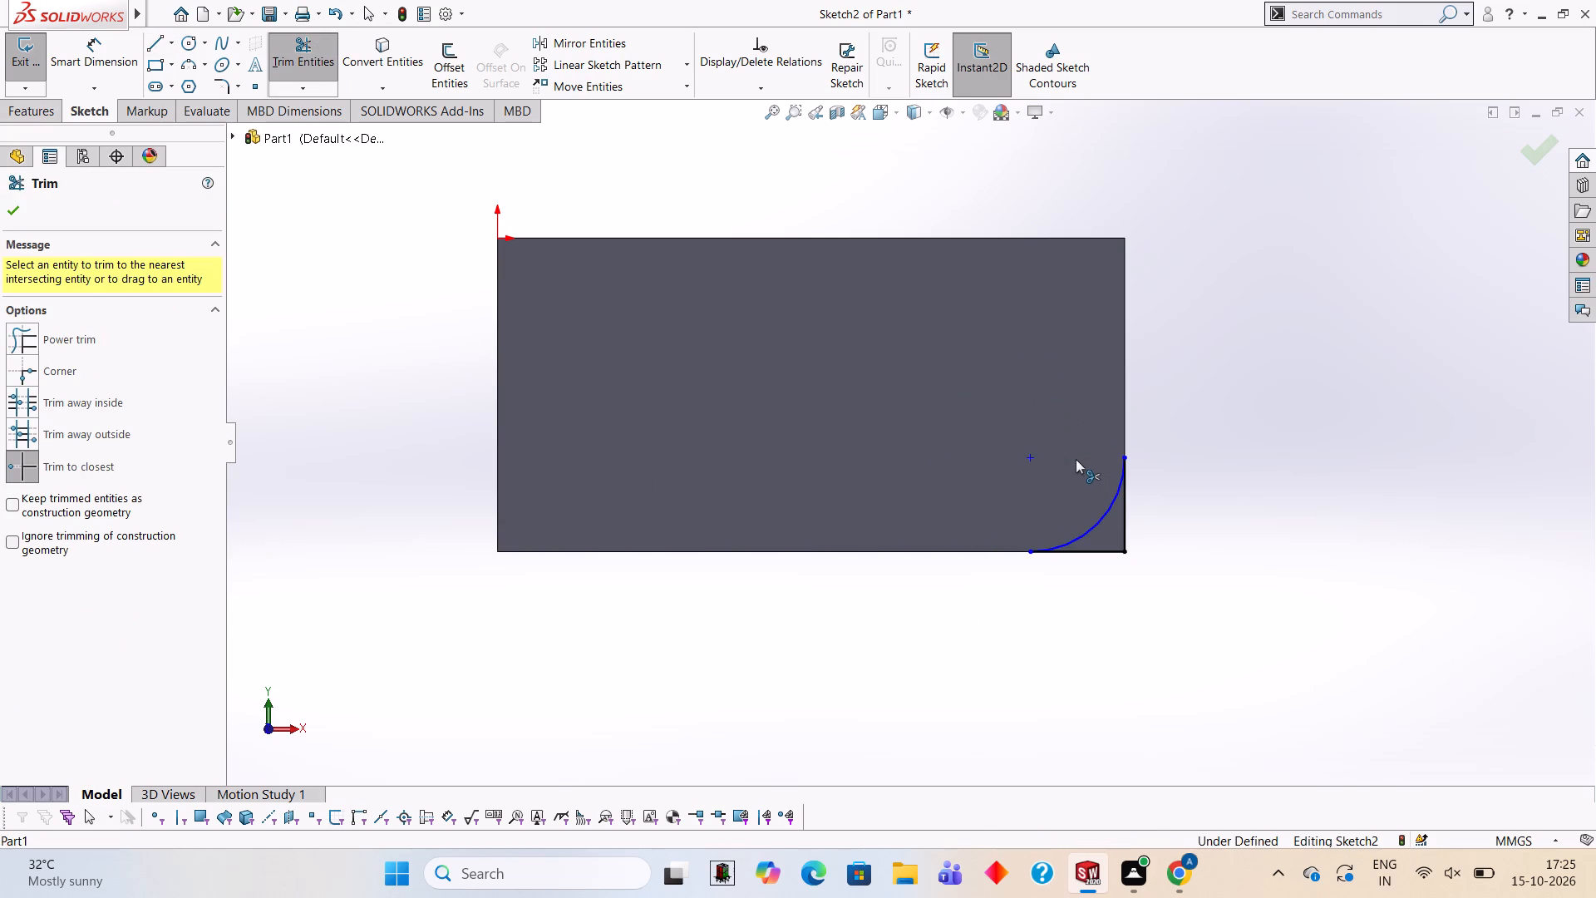
From the face's lower-left corner, sketch a 15 mm line up the edge and a 15 mm horizontal line inward from its end.
click(144, 48)
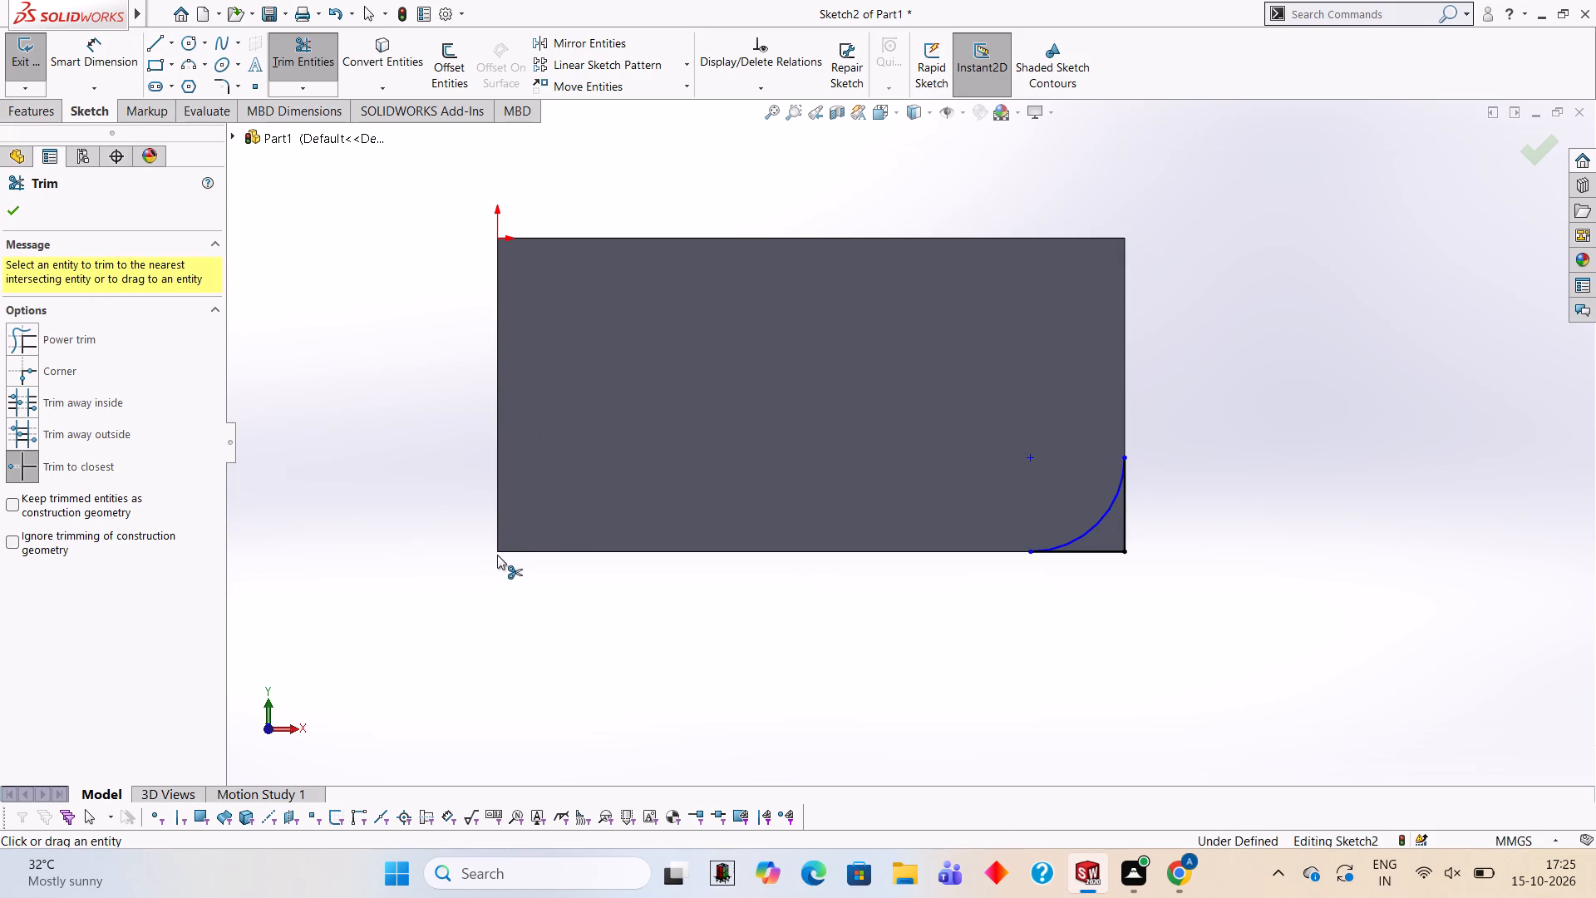
click(158, 47)
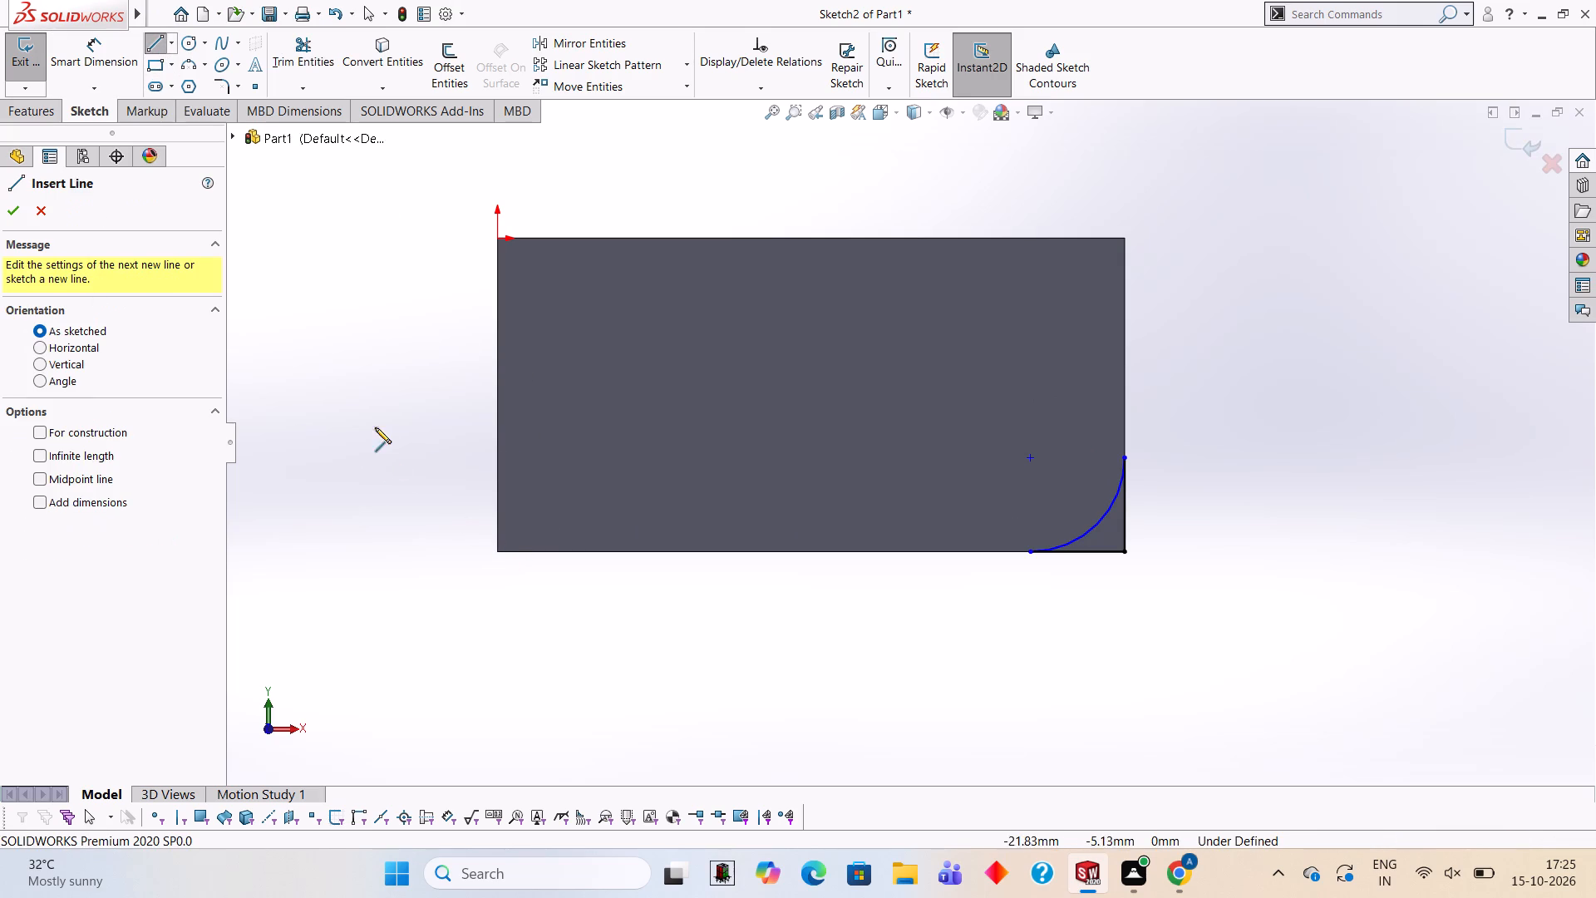
click(499, 551)
text(15)
key(Return)
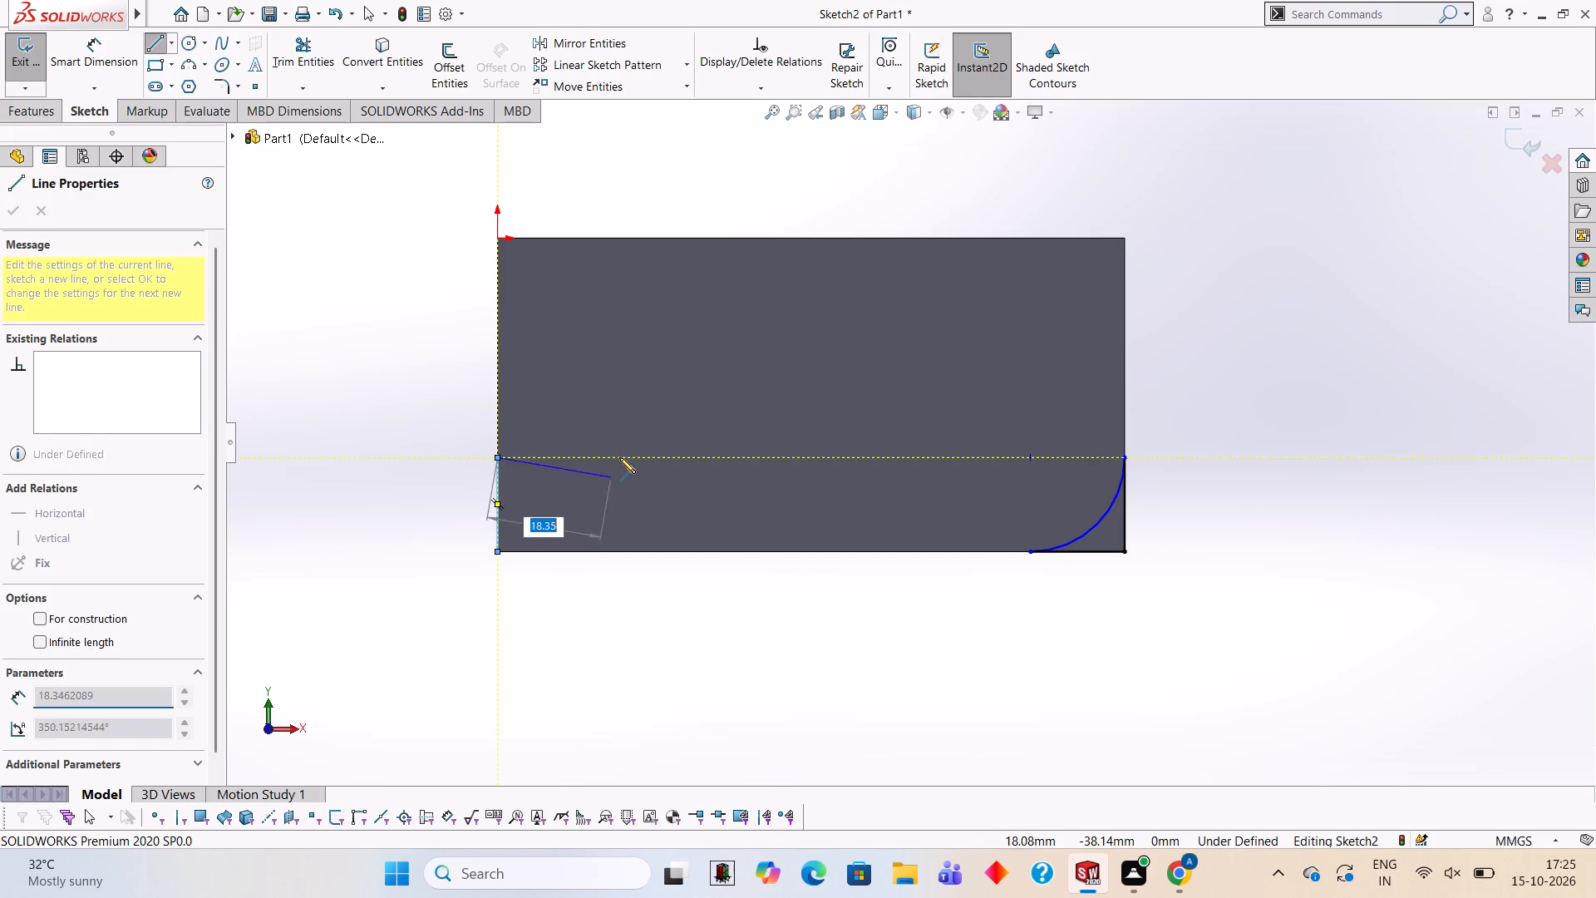
text(15)
key(Return)
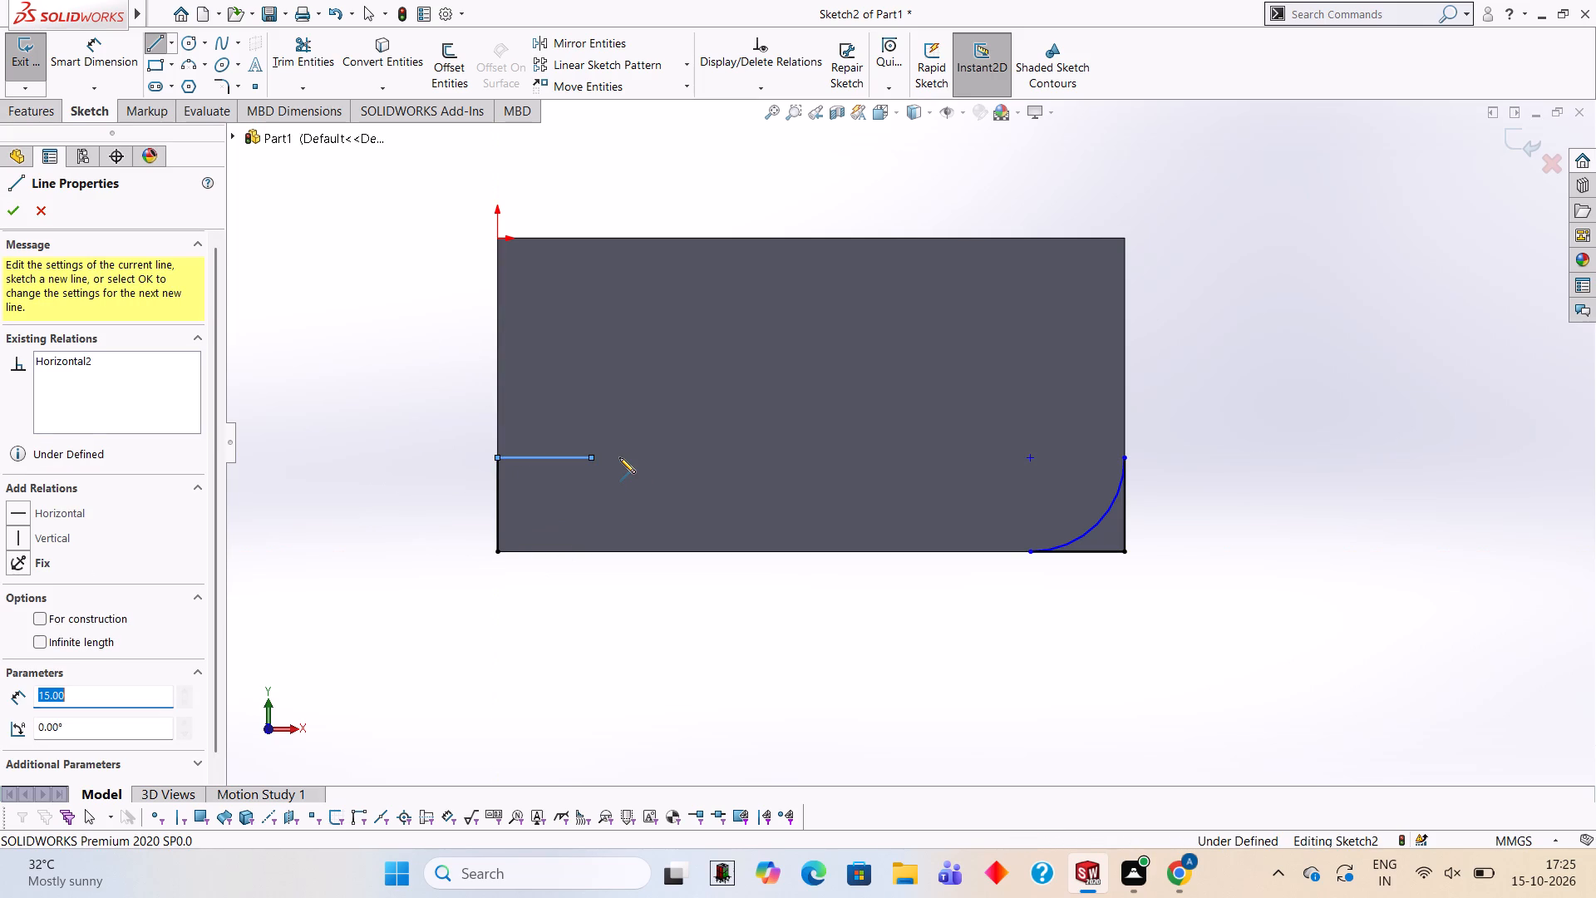
key(Escape)
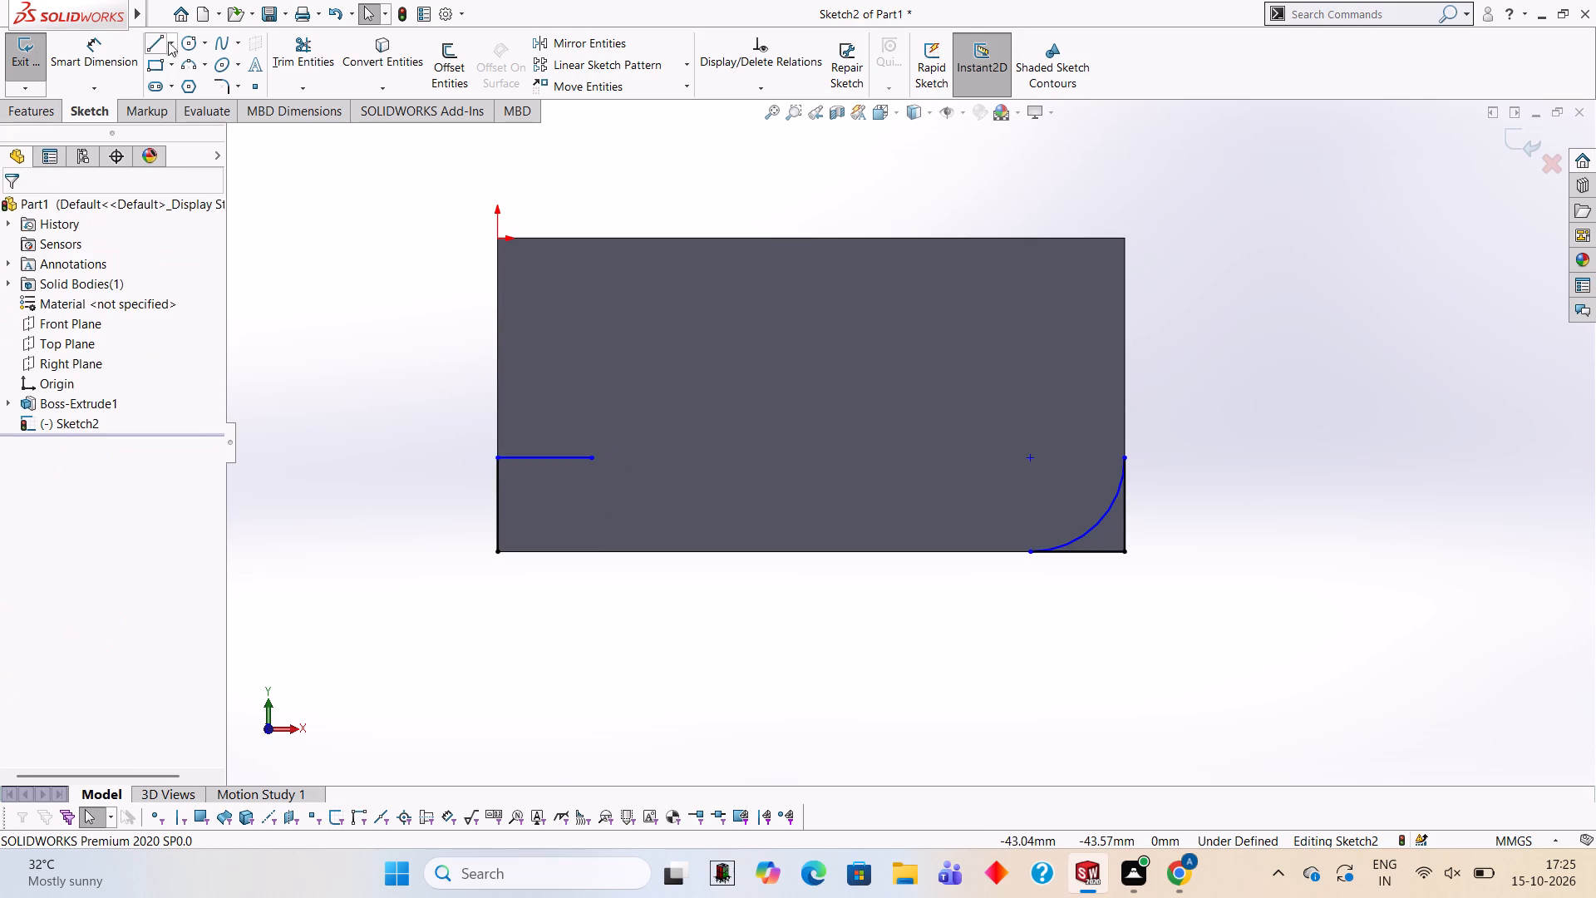
Sketch a circle of 15 mm radius centred on the inner end of the lower-left horizontal line.
click(175, 41)
click(180, 42)
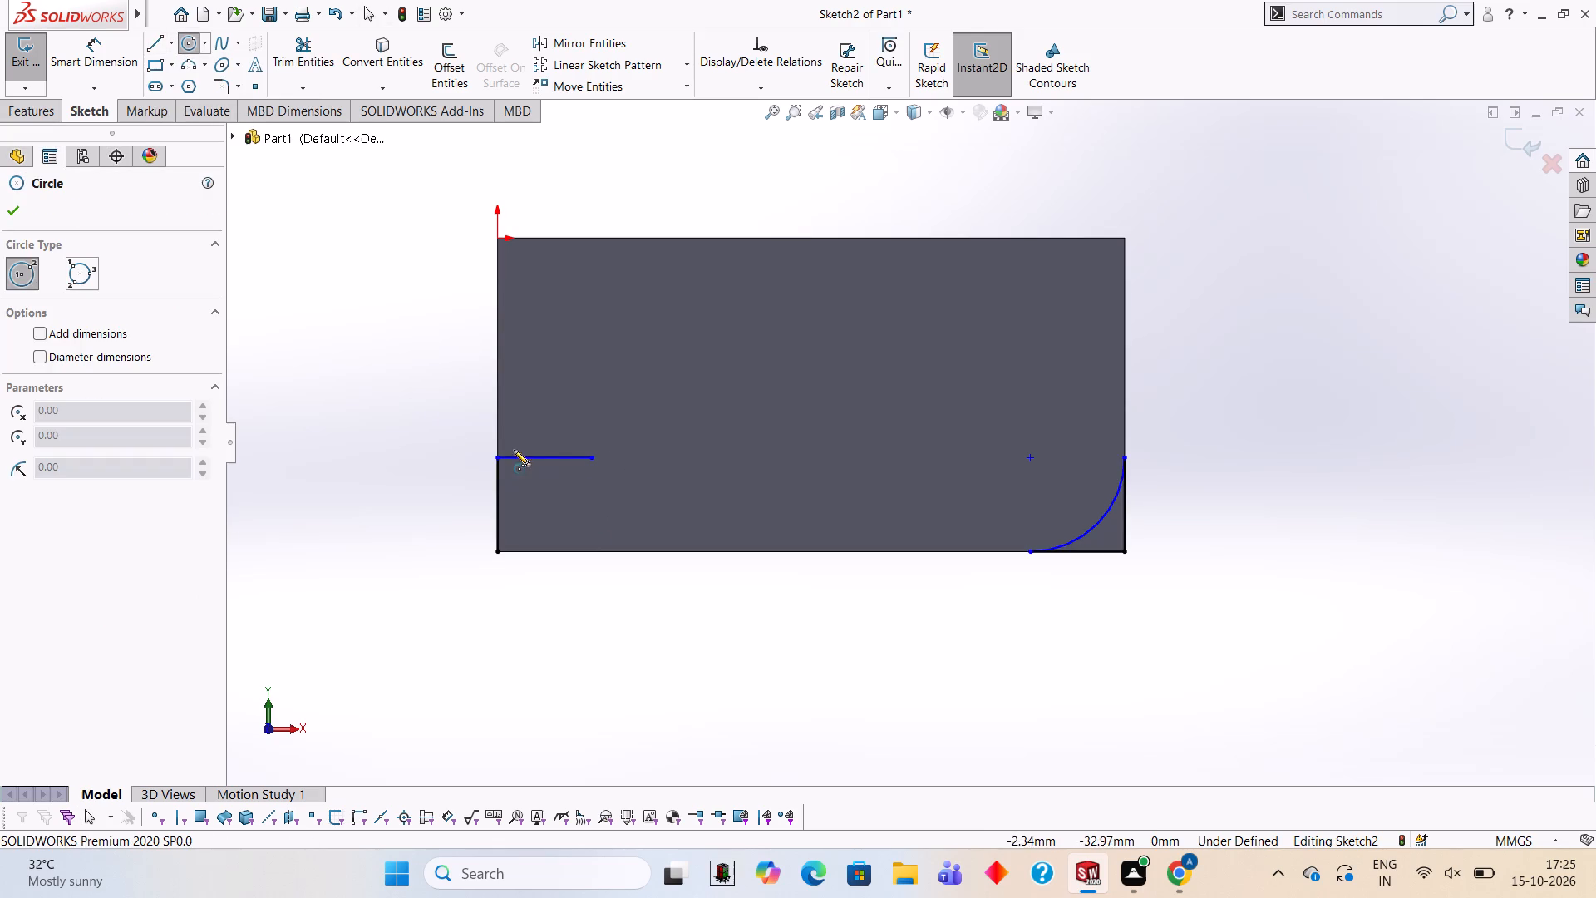
click(592, 456)
text(15)
key(Return)
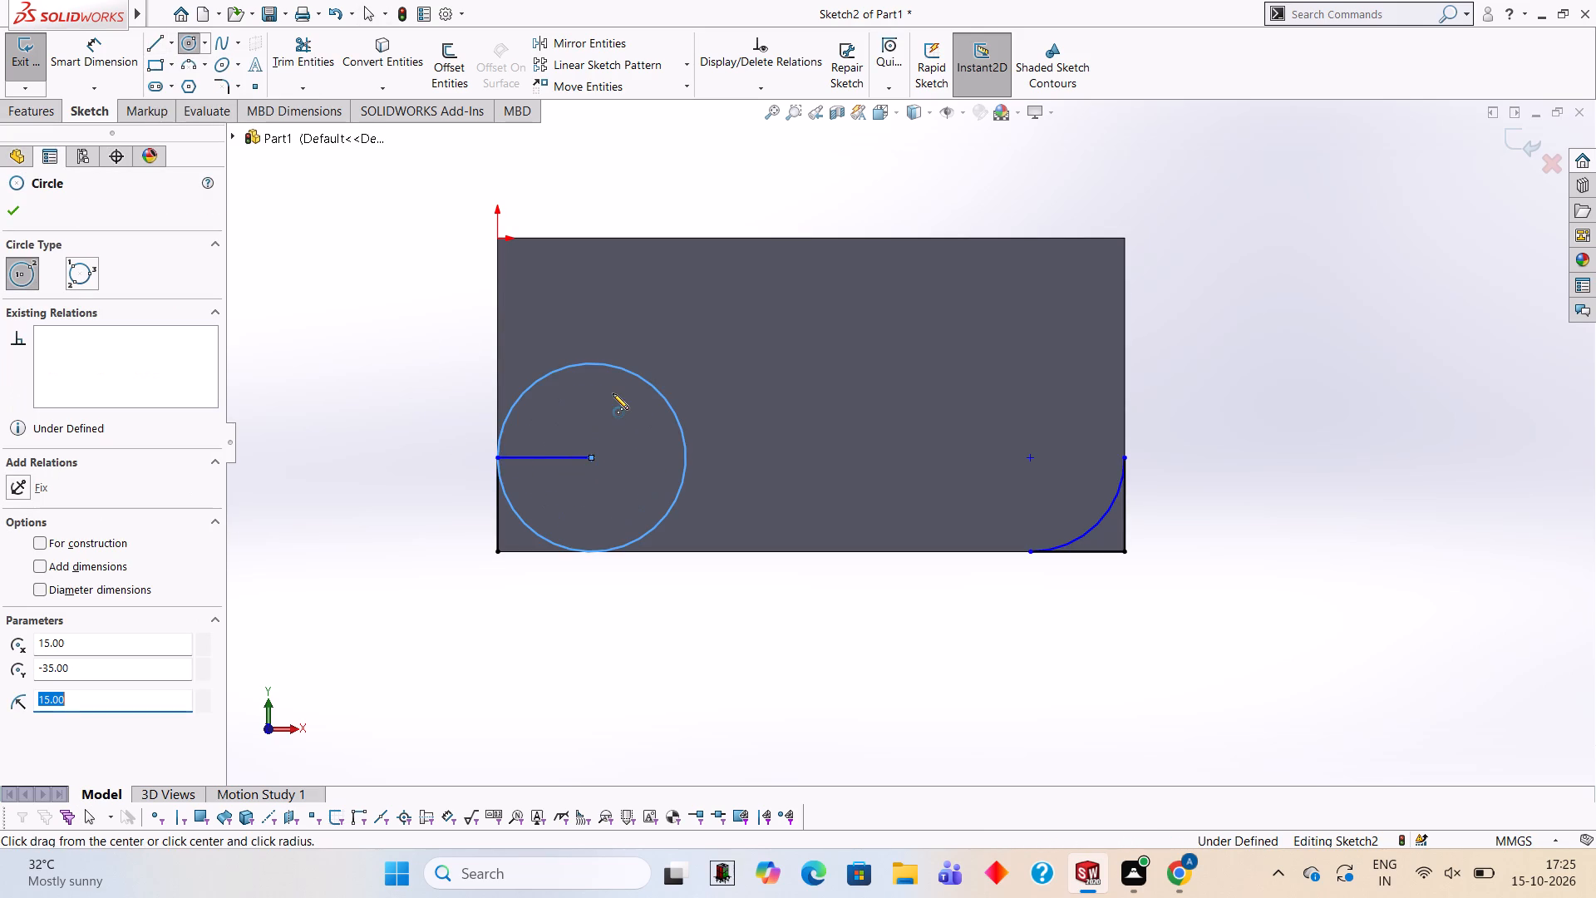
Trim away the horizontal line inside the lower-left circle.
click(323, 47)
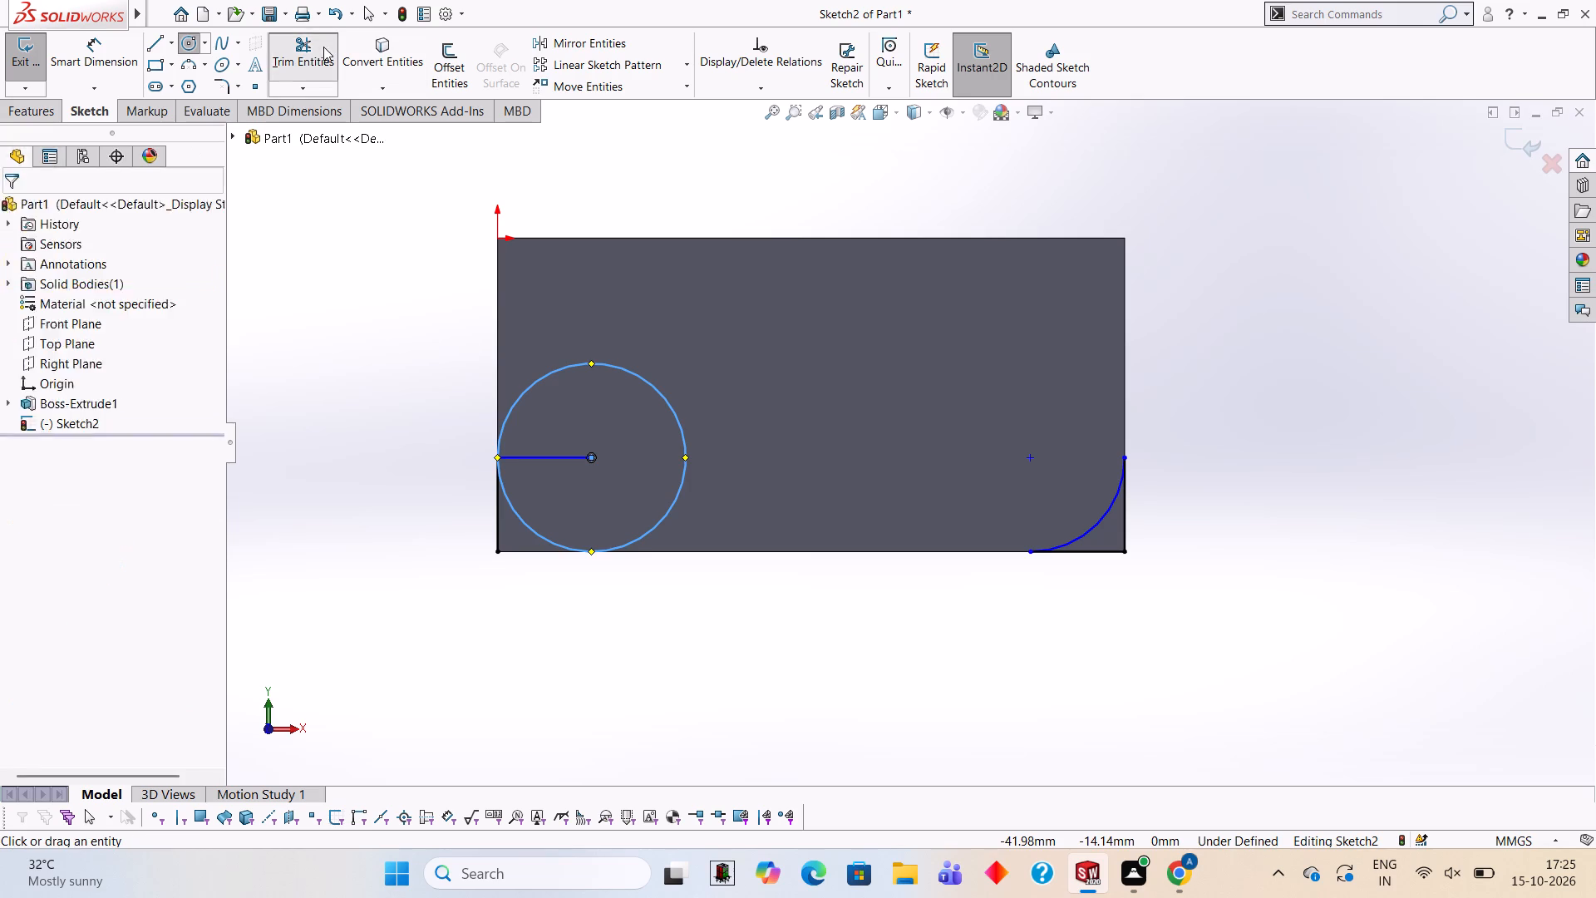
click(561, 461)
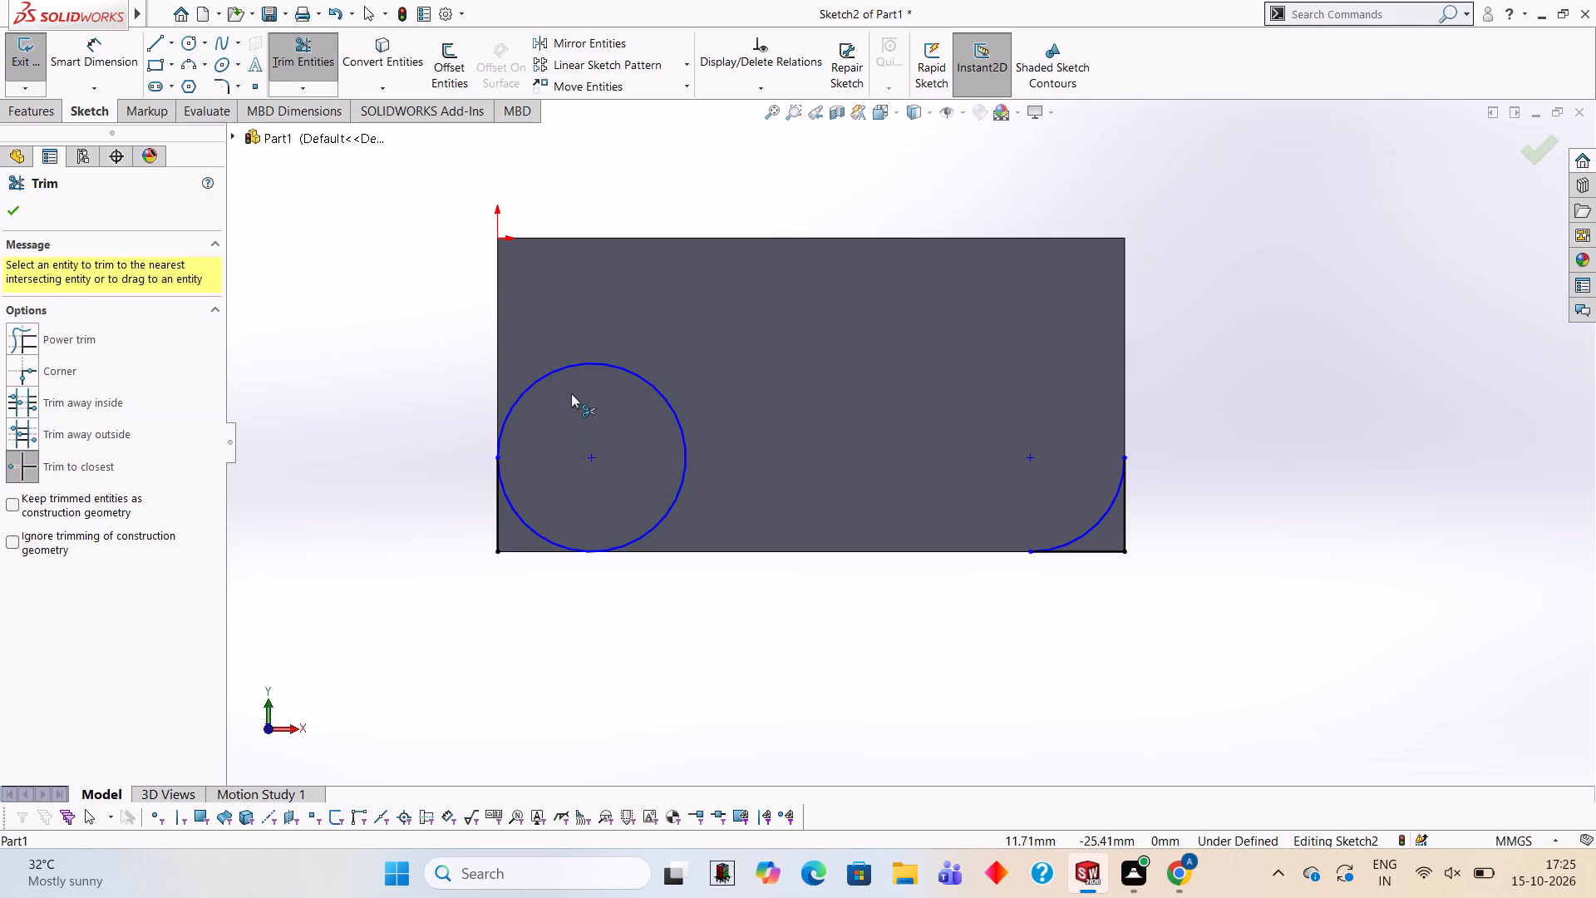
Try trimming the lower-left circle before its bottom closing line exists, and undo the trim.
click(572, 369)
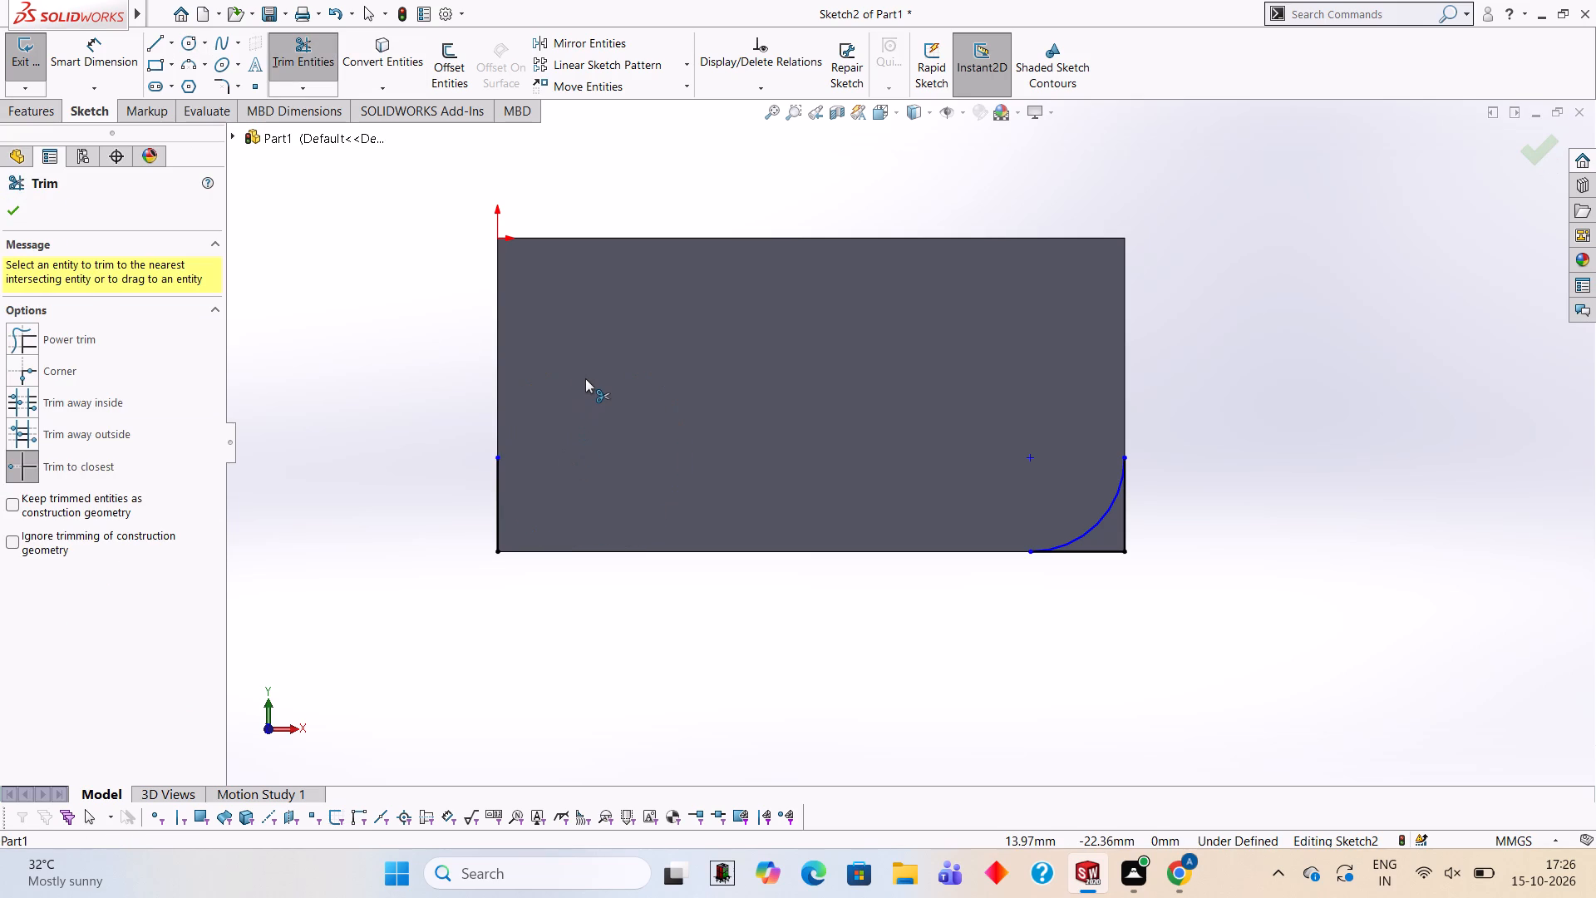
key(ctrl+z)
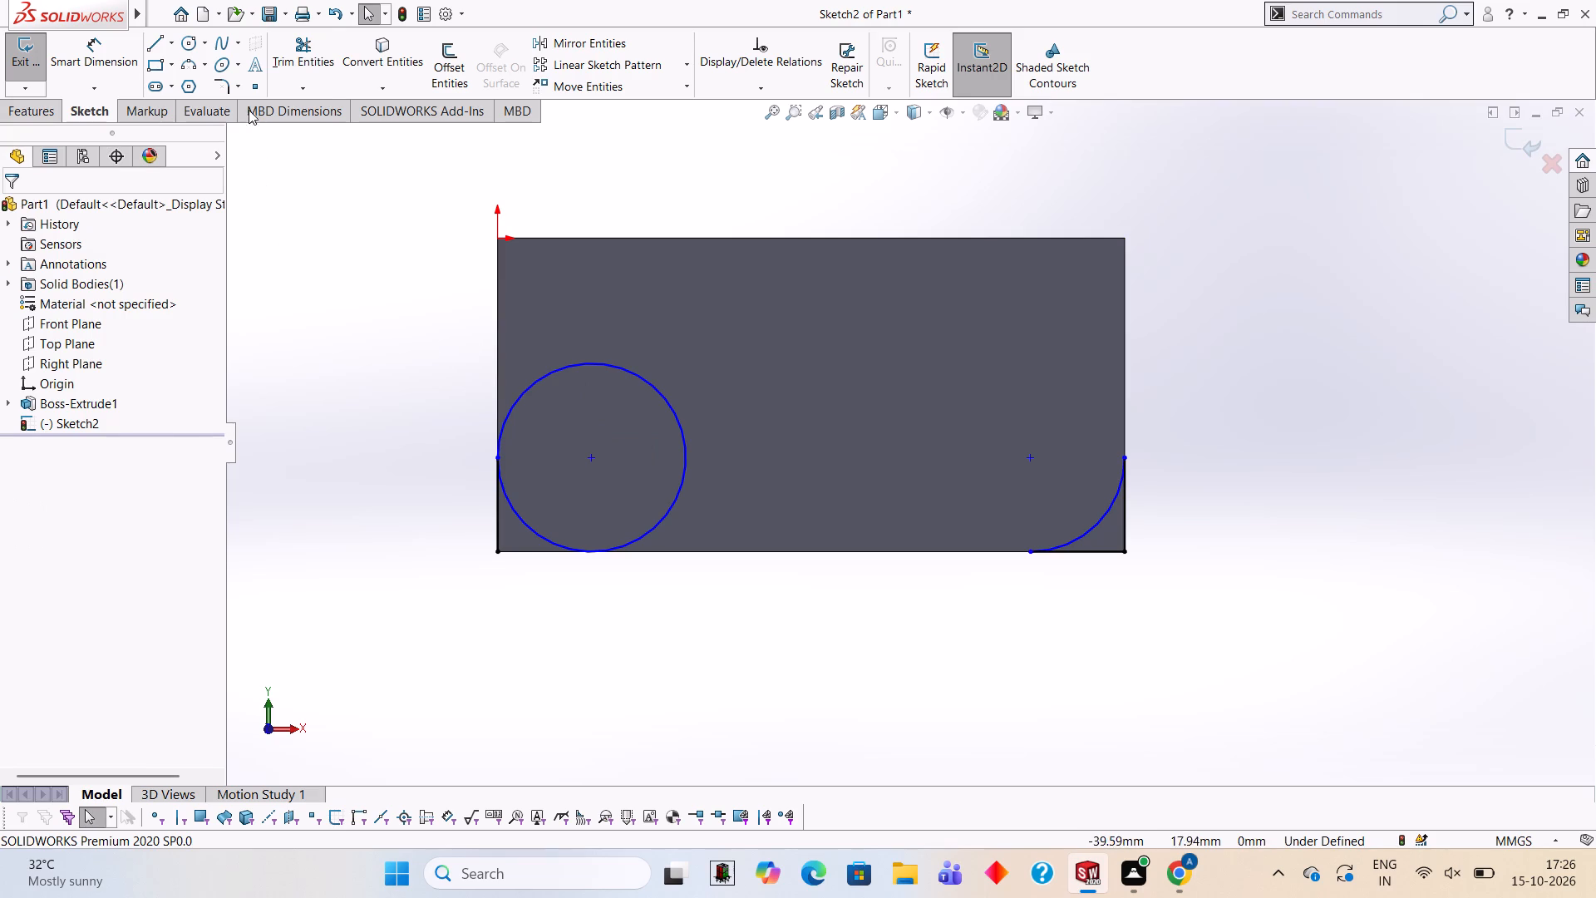
Sketch a 15 mm line along the bottom edge from the lower-left corner to the circle's lowest point.
click(298, 67)
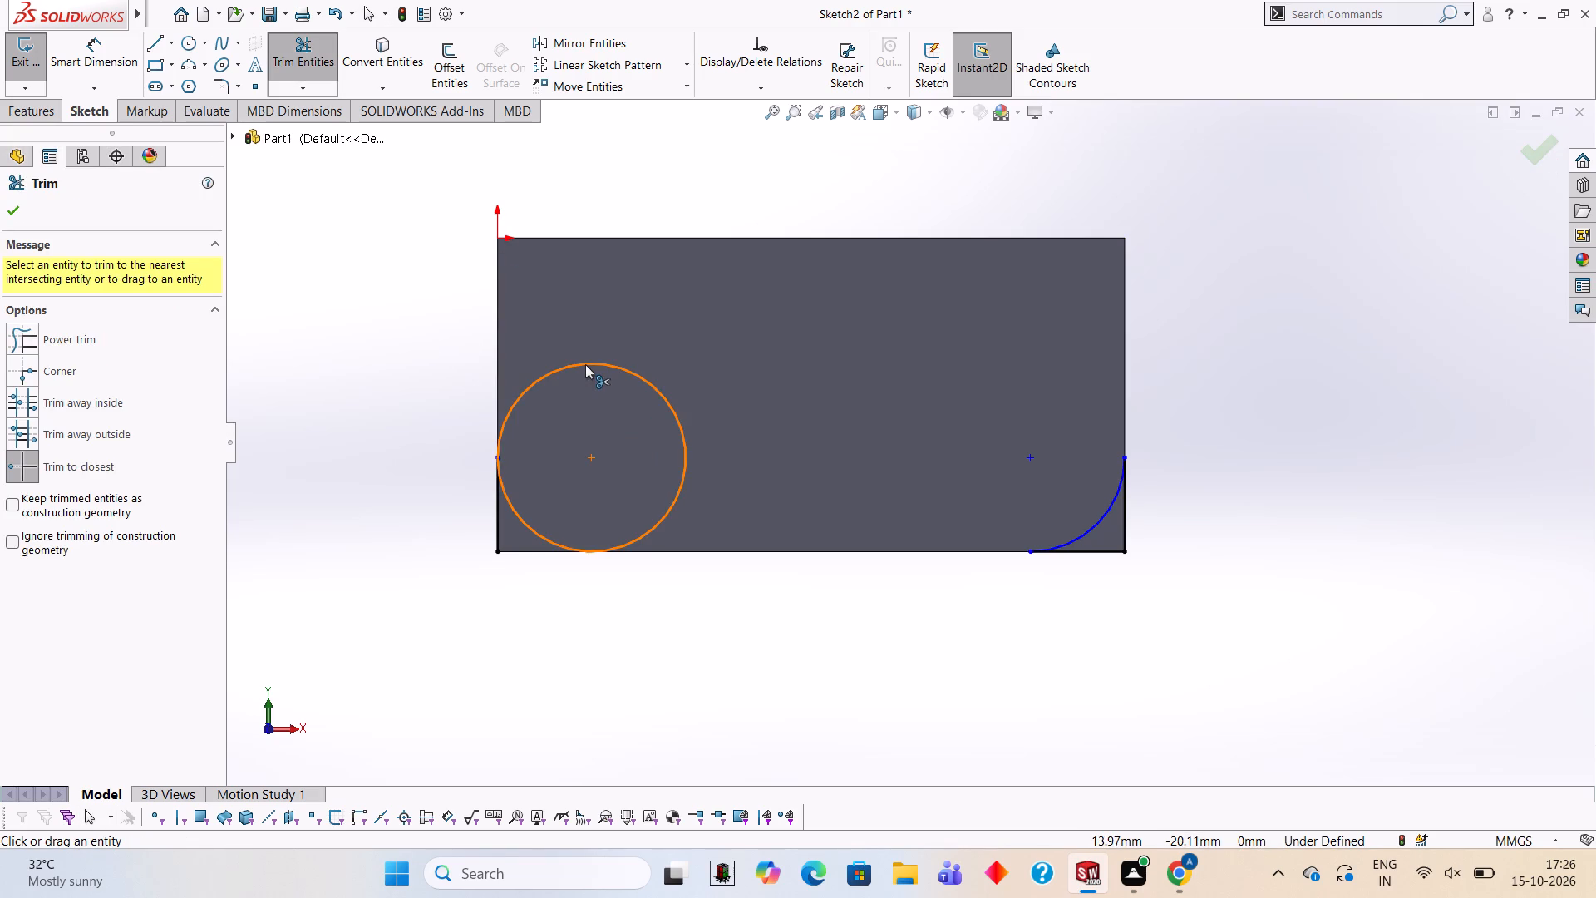
click(157, 42)
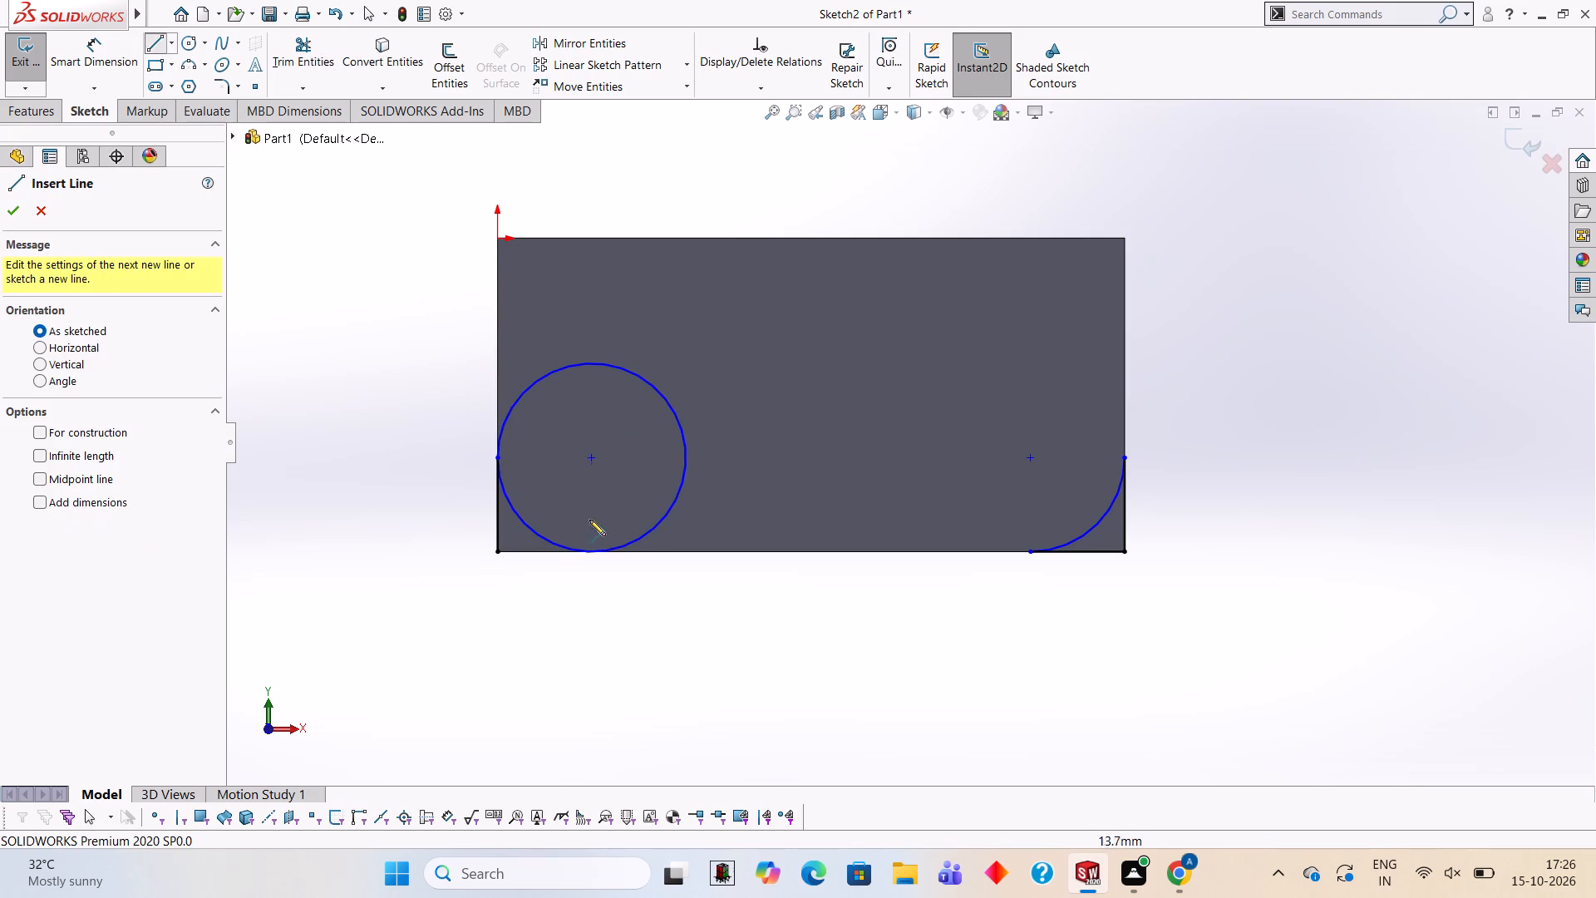
click(497, 551)
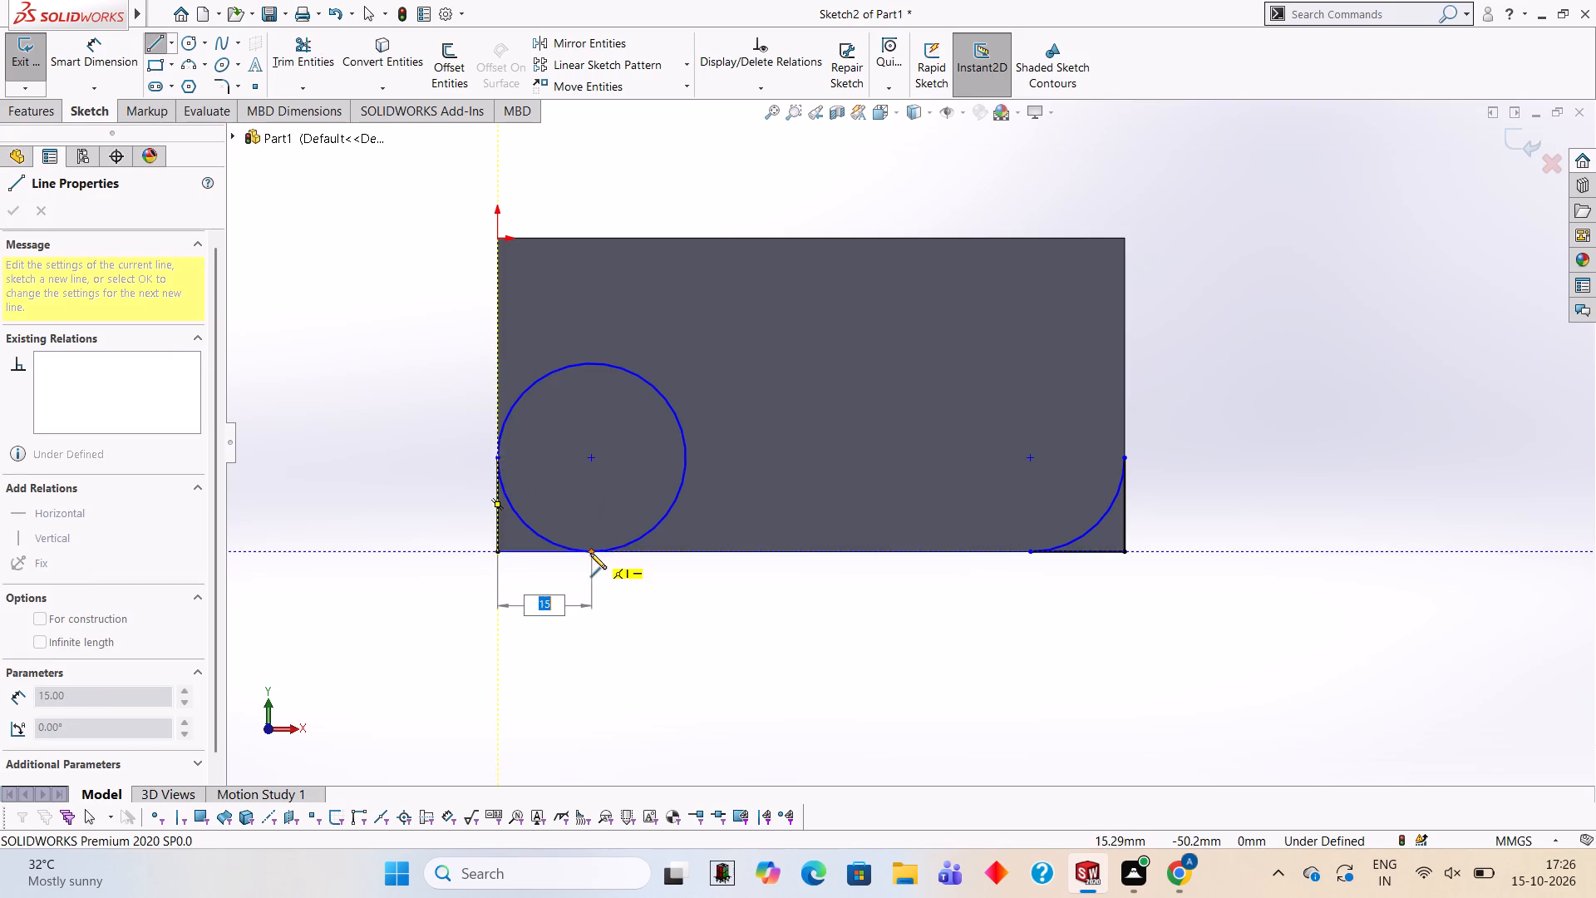
click(589, 553)
key(Escape)
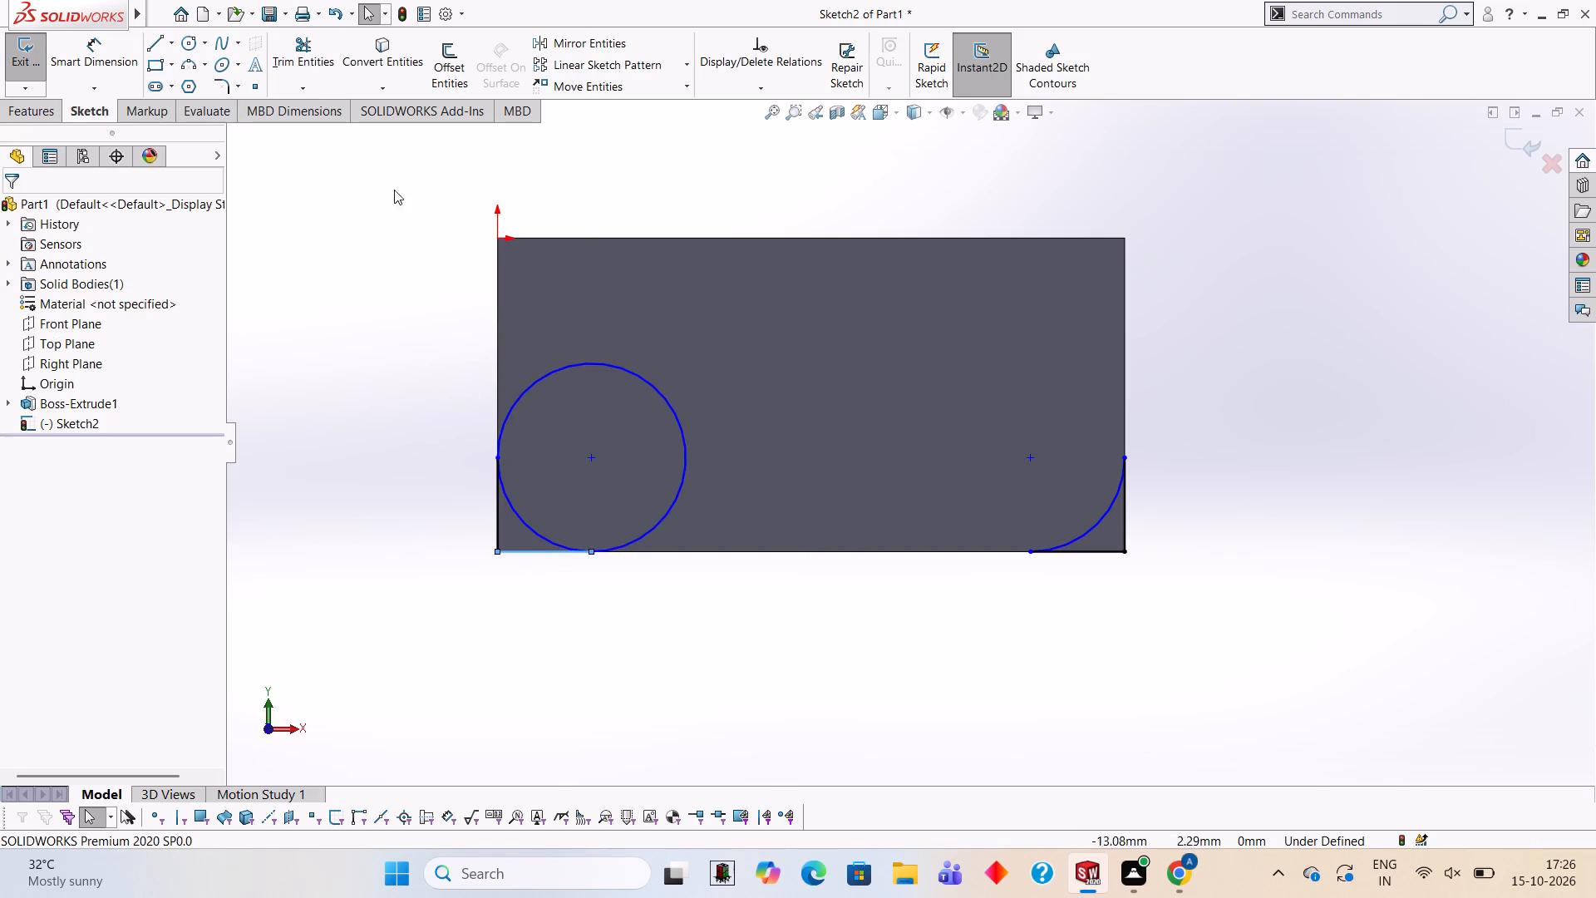
Trim the lower-left circle down to the quarter arc that rounds the corner.
click(312, 59)
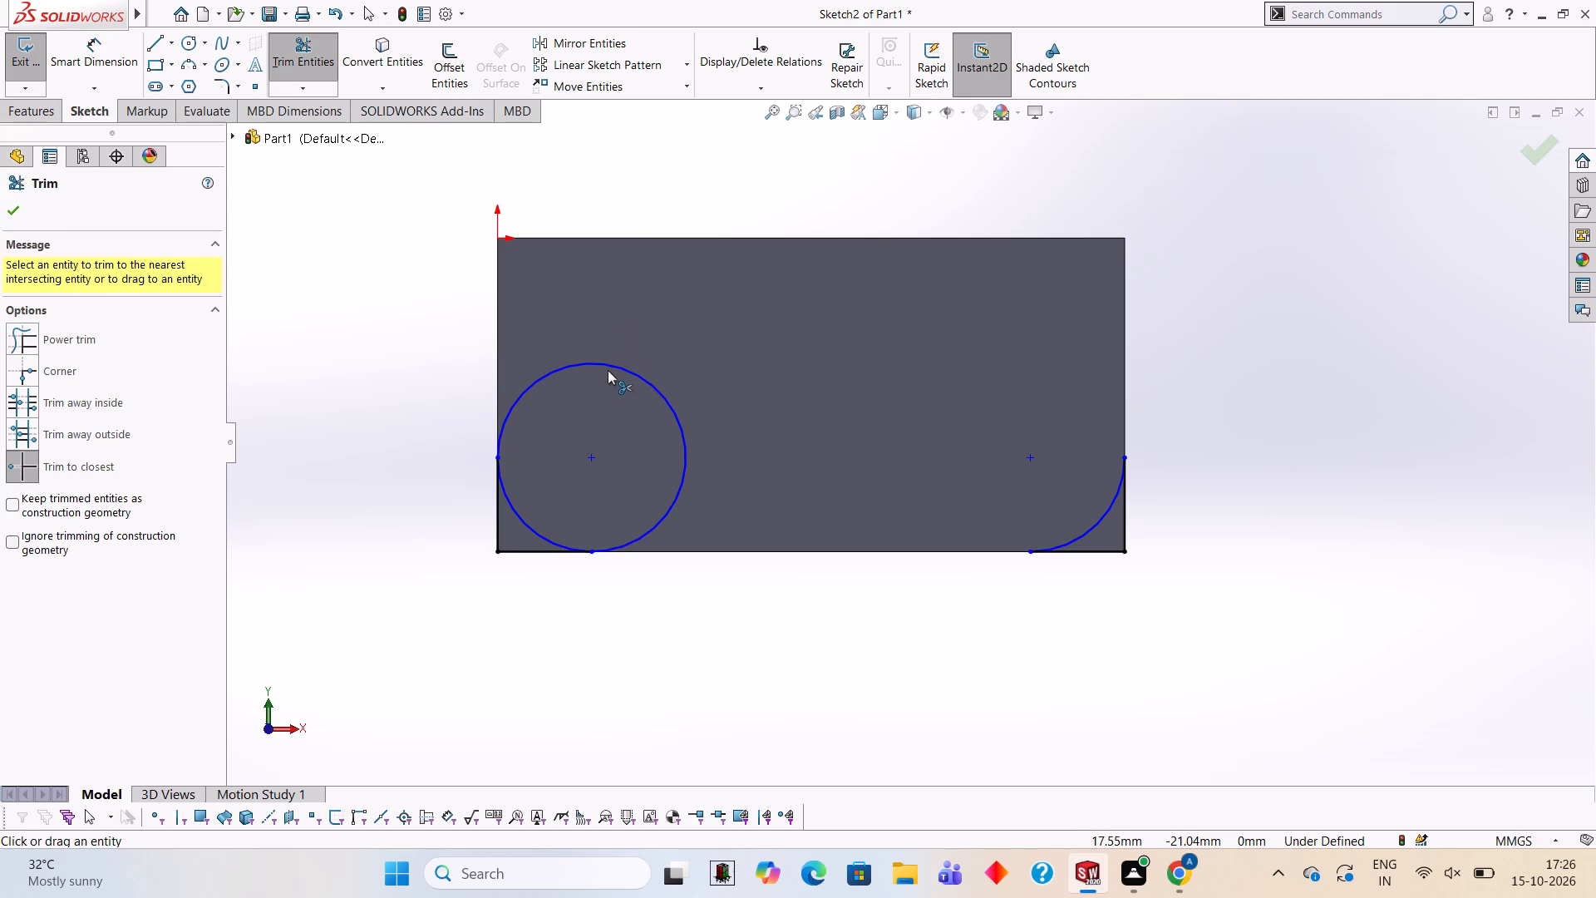
click(597, 361)
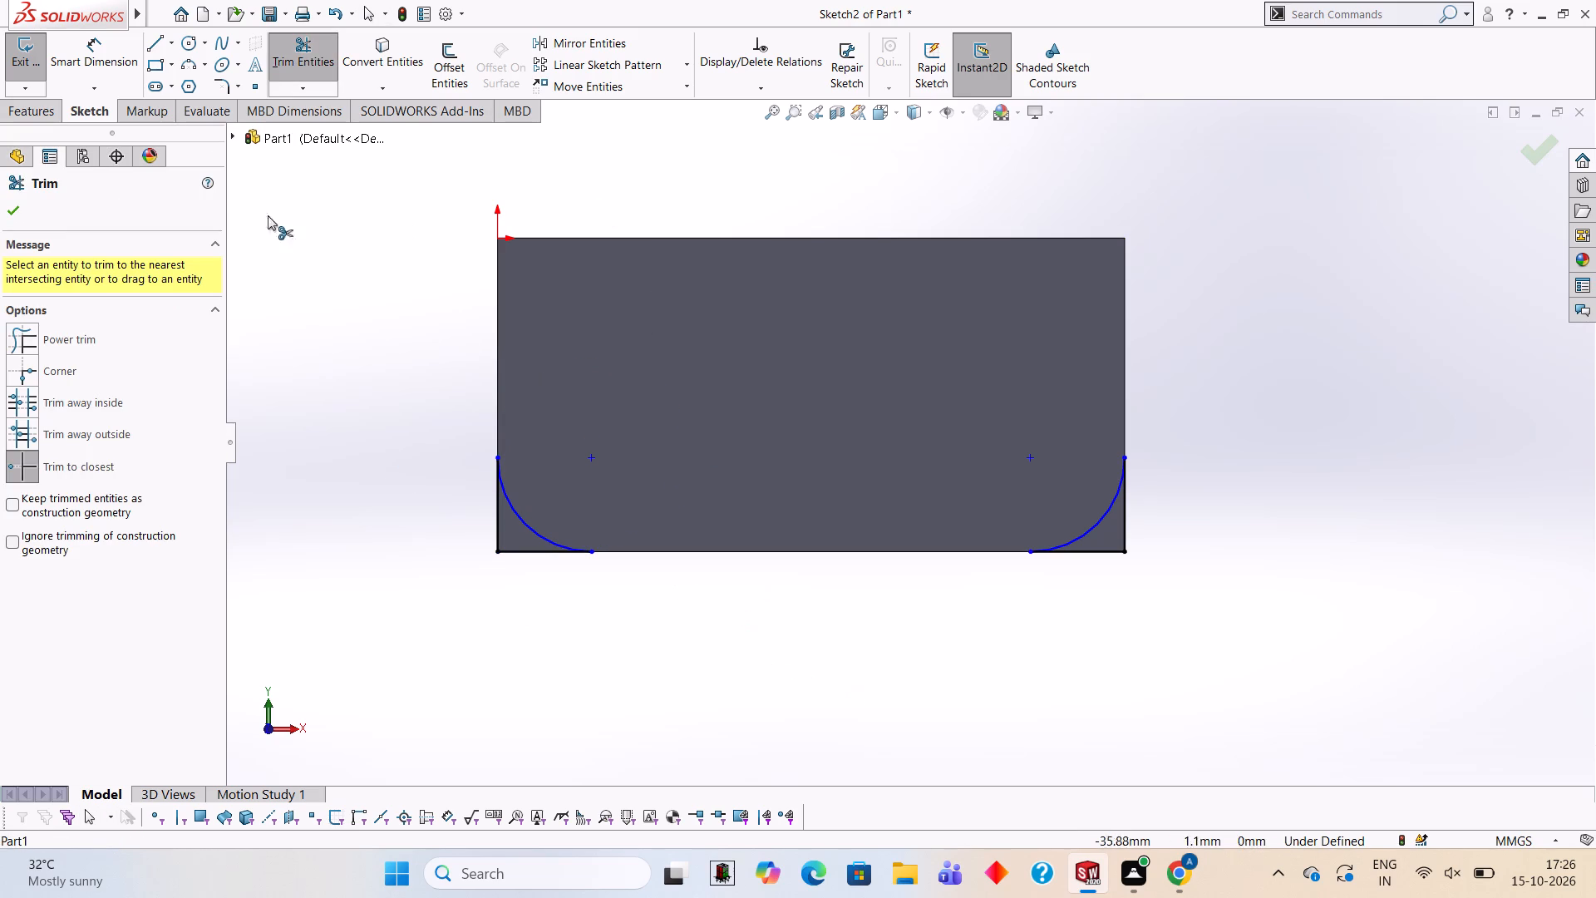
Cut-extrude the two corner profiles with a blind depth of 15 mm to round the block's lower corners.
click(42, 113)
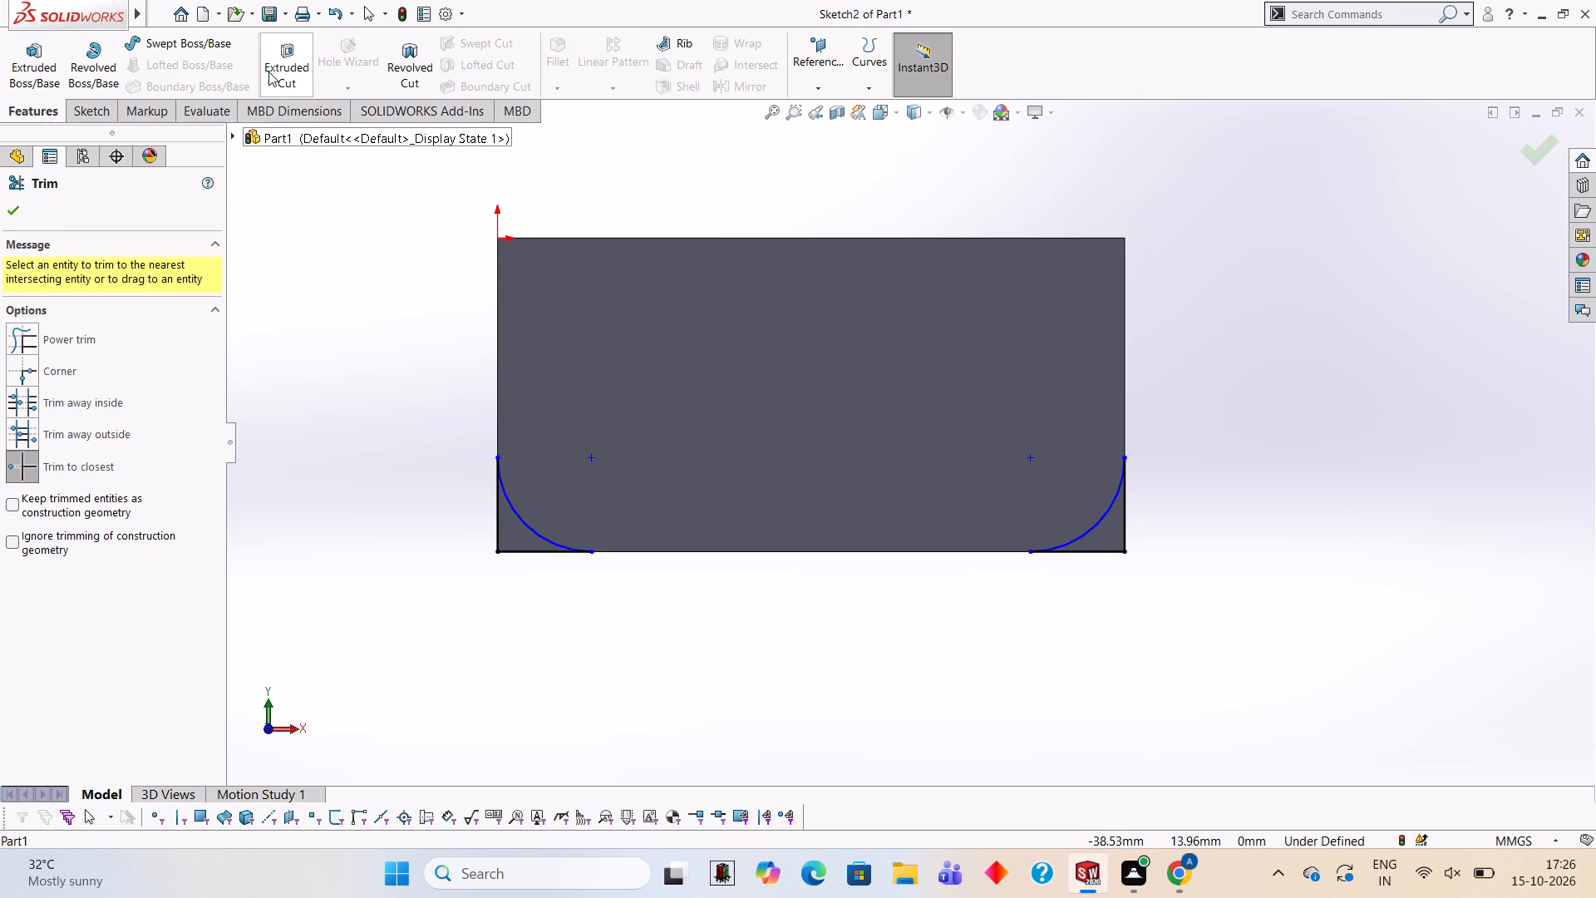
click(268, 72)
middle_drag(873, 646, 872, 643)
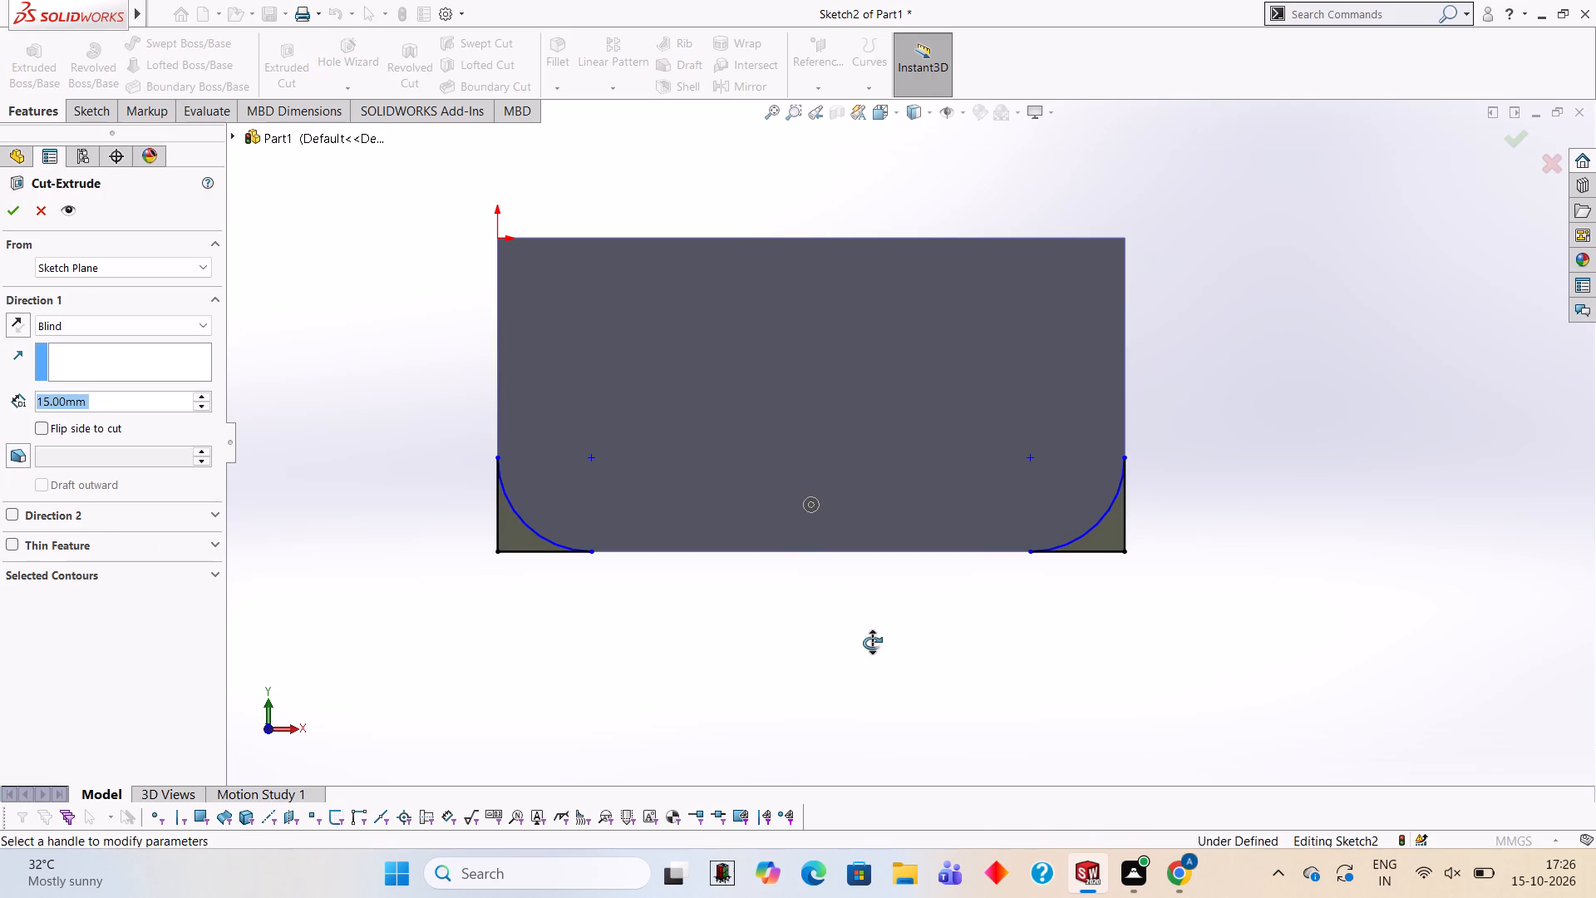
middle_drag(872, 643, 887, 402)
click(7, 210)
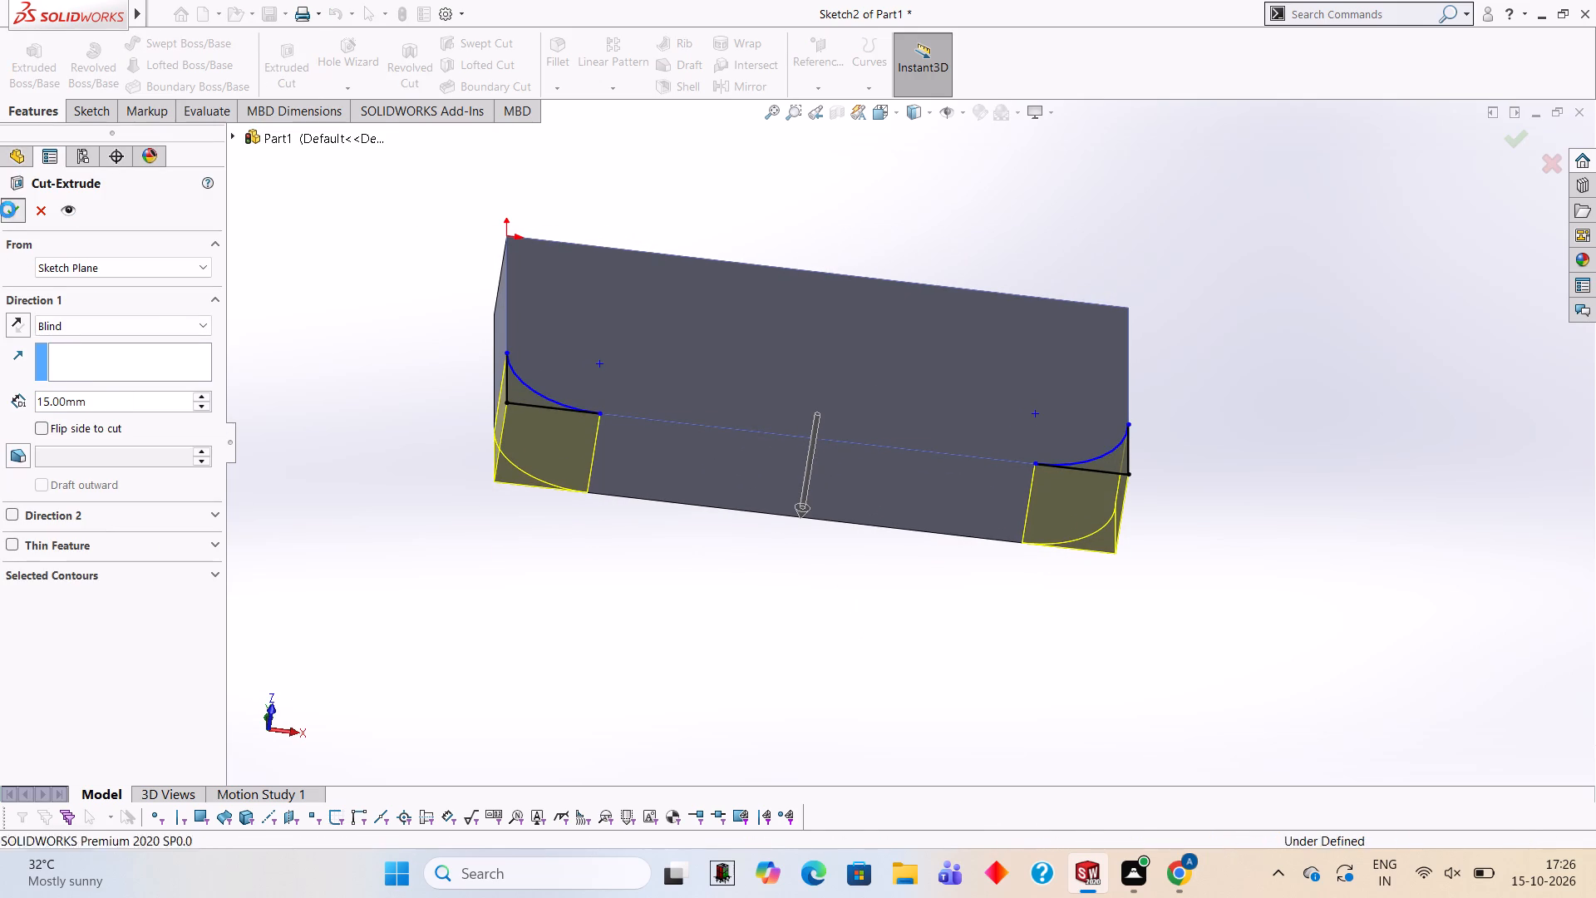
click(313, 322)
Start a new sketch on the block's 100 x 15 mm top face, opposite the rounded corners, viewed straight on.
middle_drag(638, 406, 638, 550)
scroll(701, 537, up, 3)
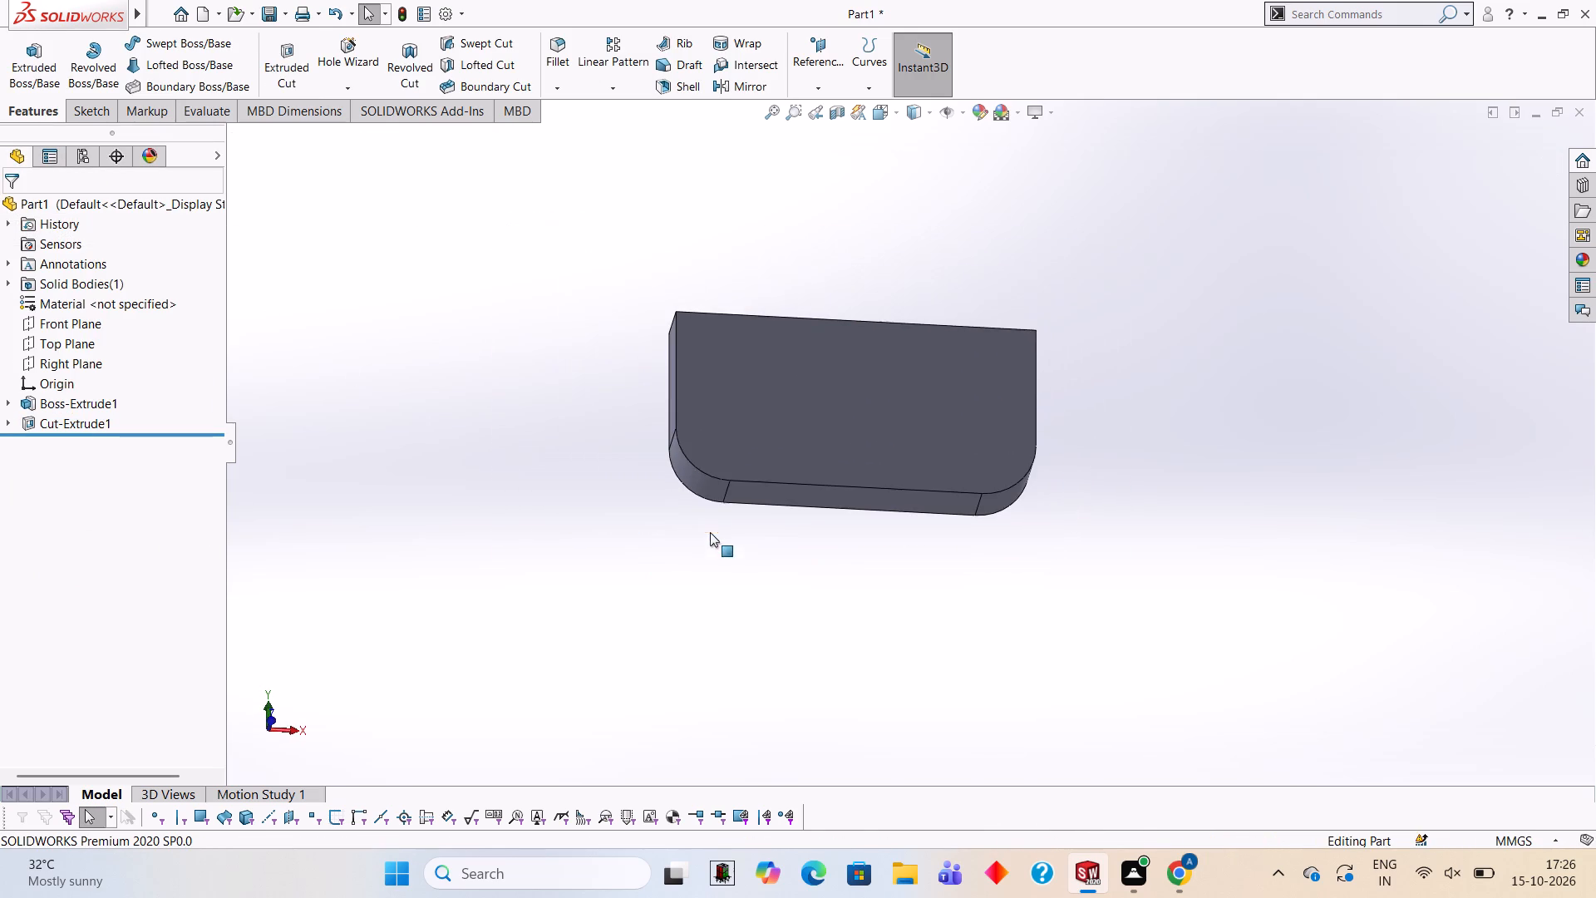
scroll(946, 509, up, 2)
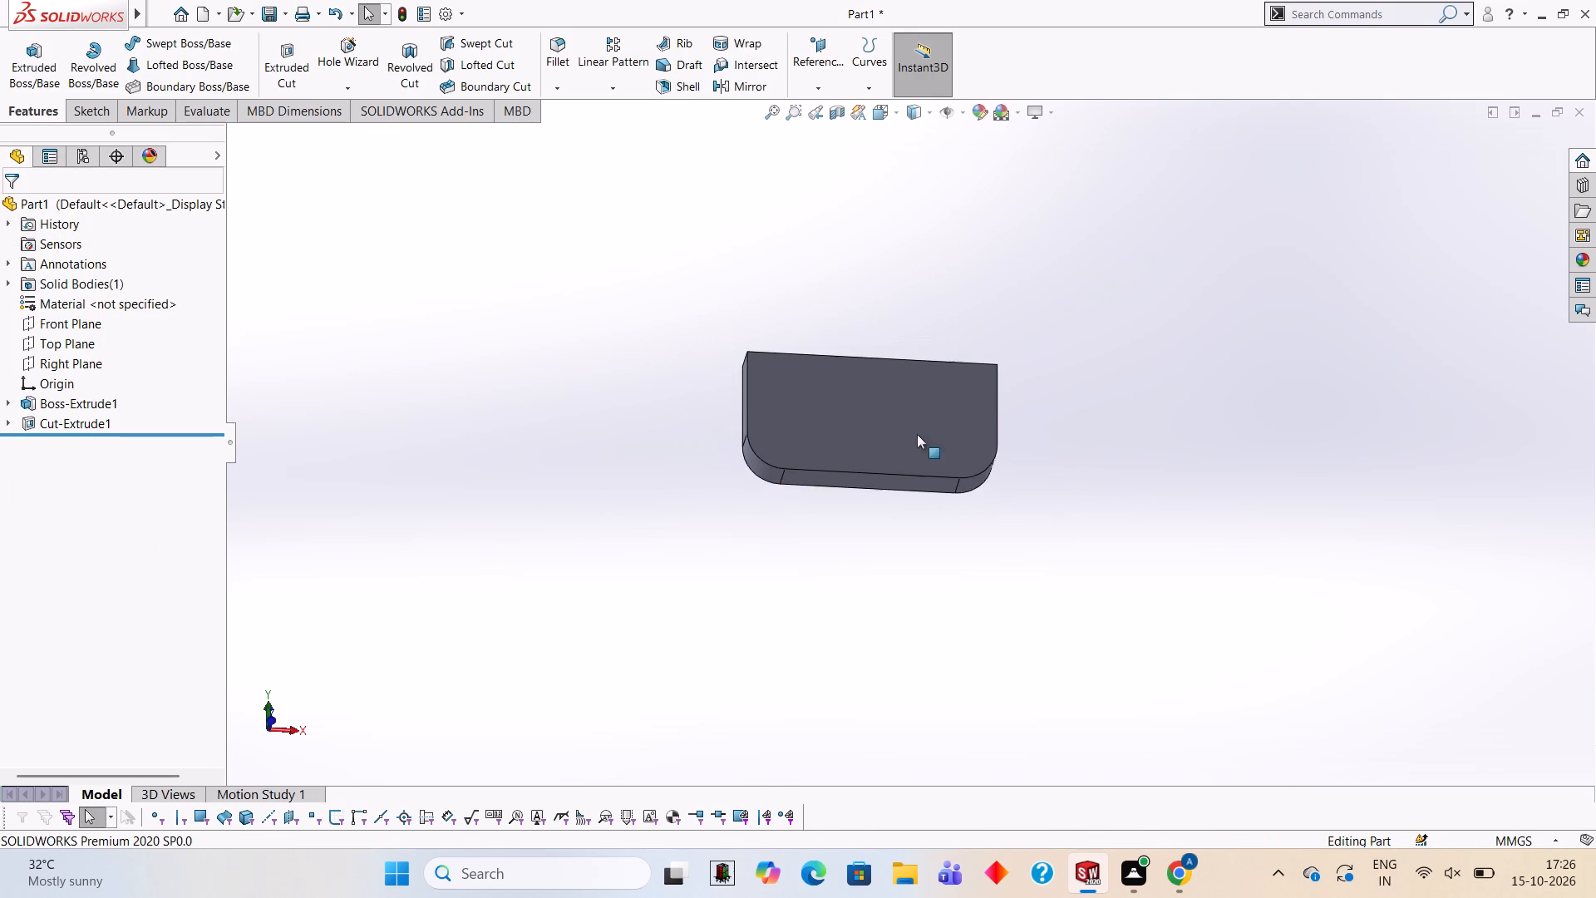
scroll(894, 406, down, 2)
scroll(892, 402, up, 1)
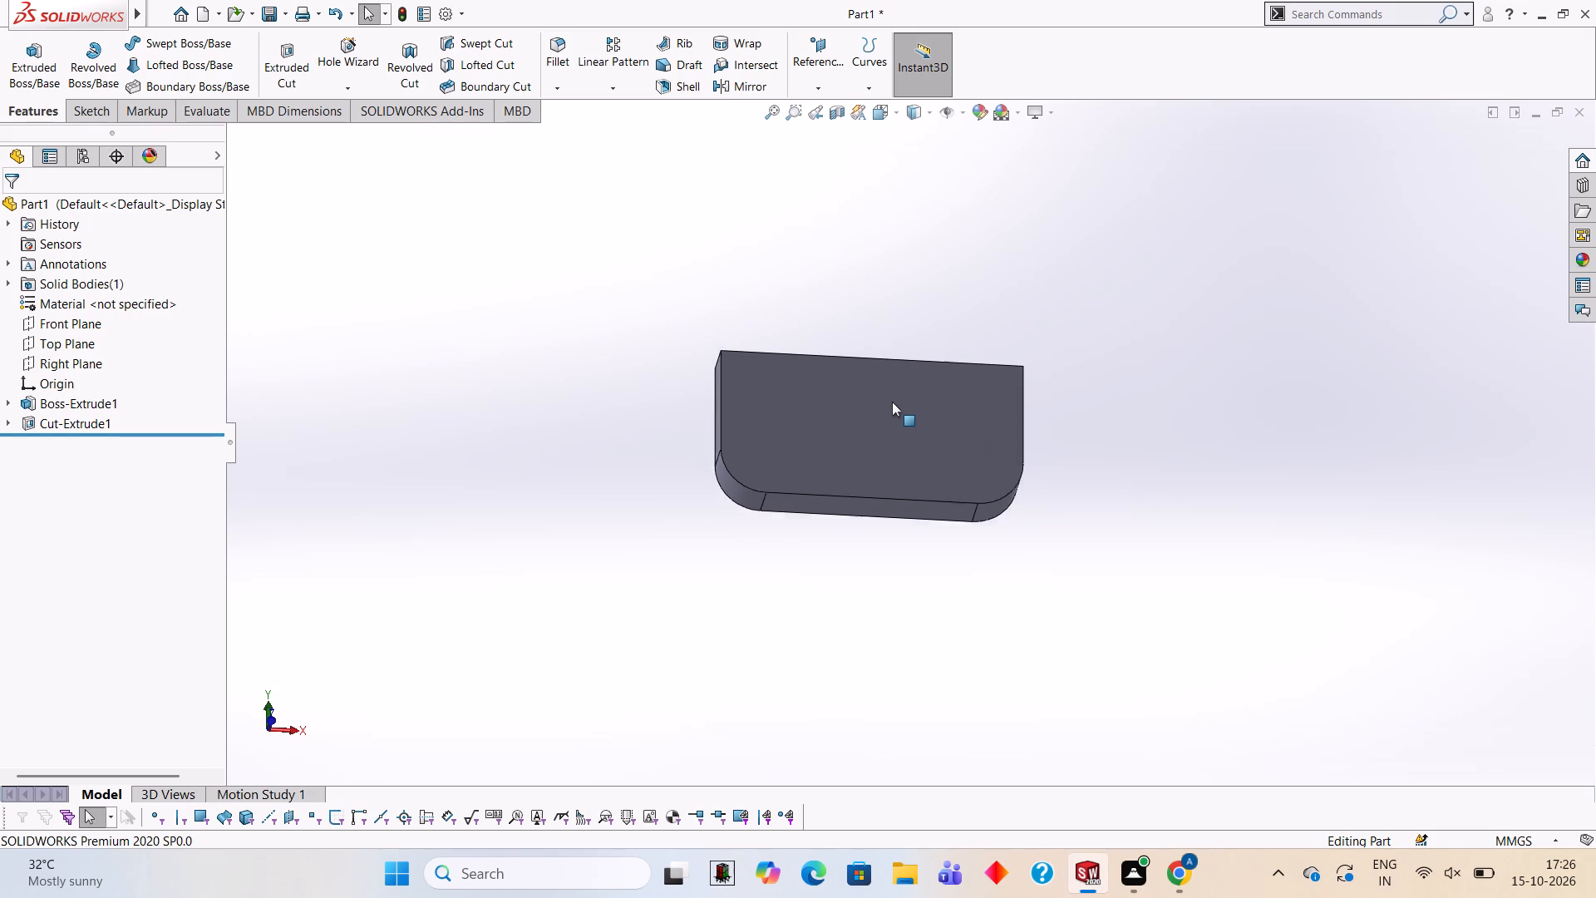
scroll(892, 402, up, 1)
middle_drag(944, 303, 811, 545)
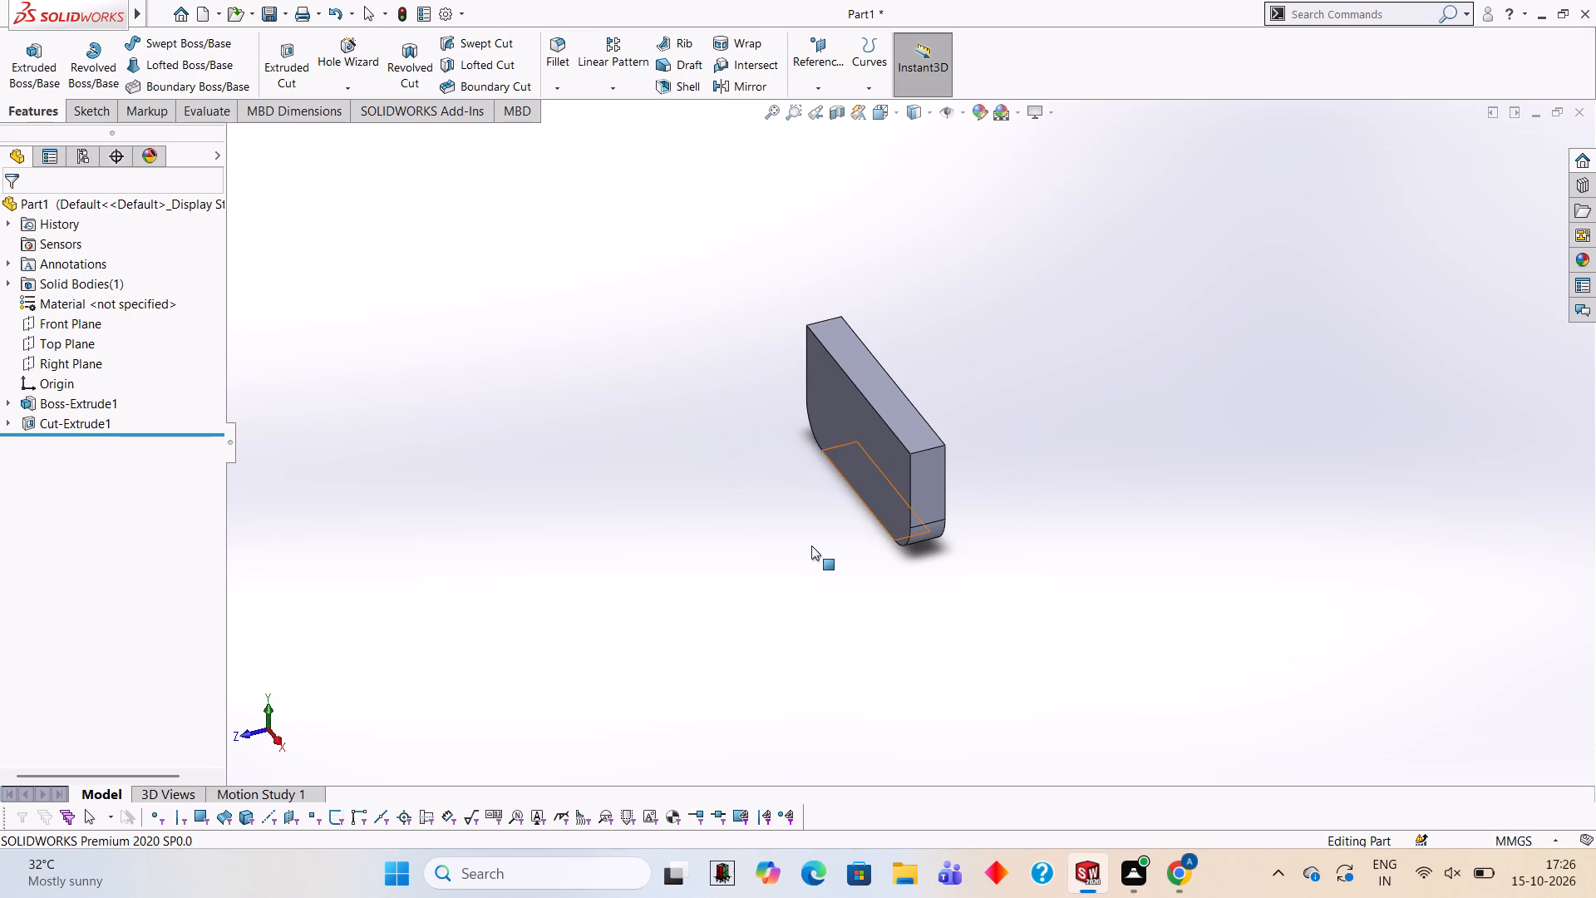
middle_drag(1199, 429, 955, 736)
middle_drag(889, 543, 941, 643)
click(880, 436)
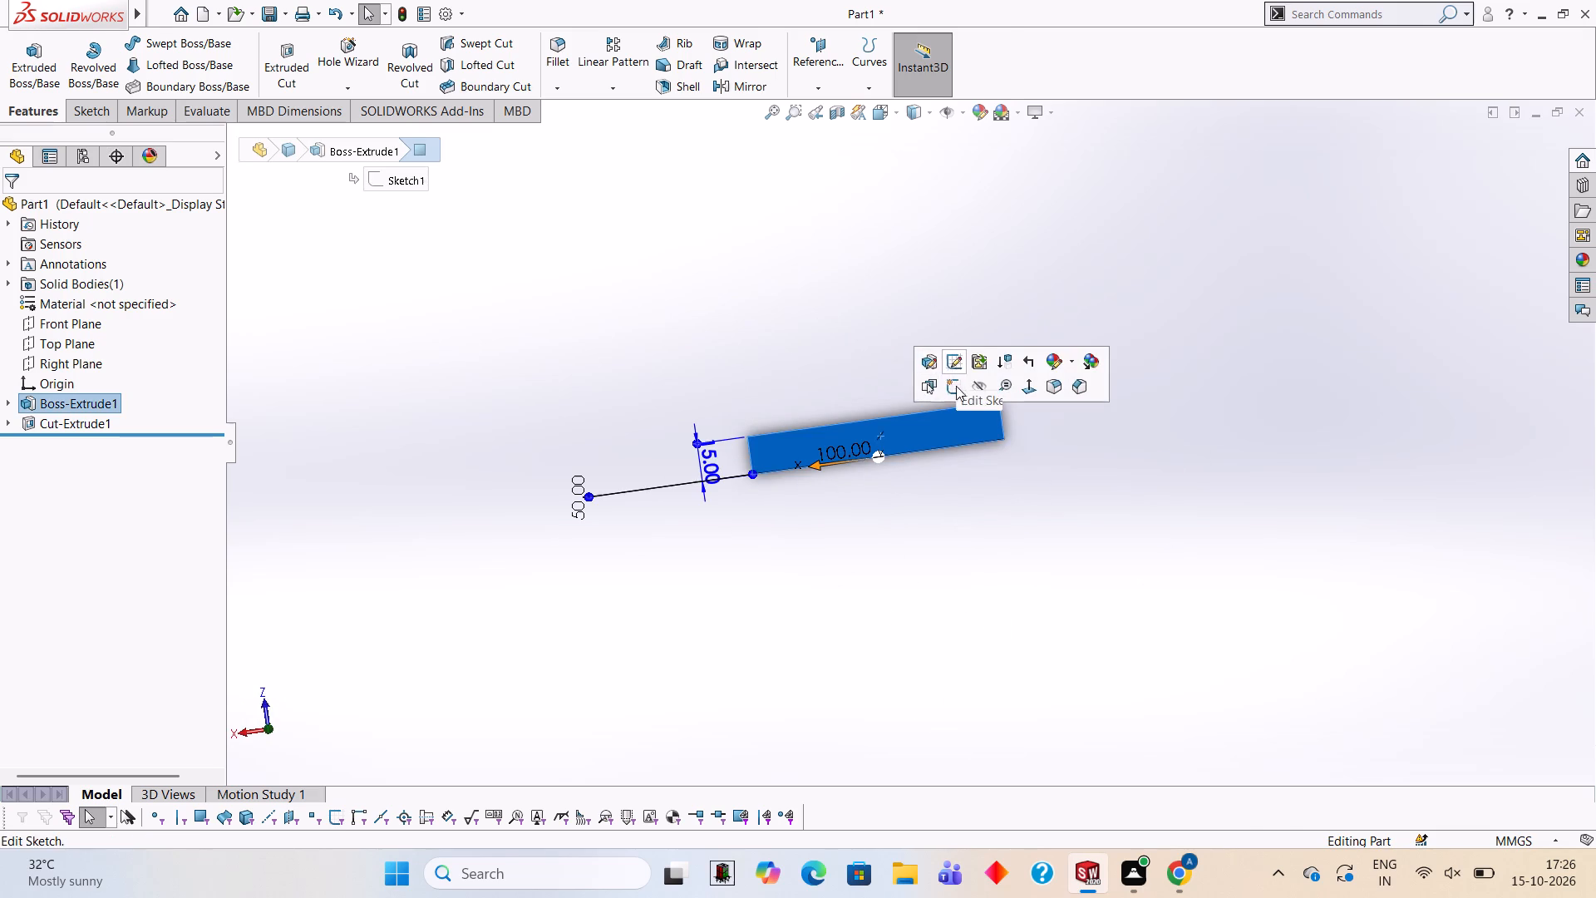
click(952, 386)
key(ctrl+8)
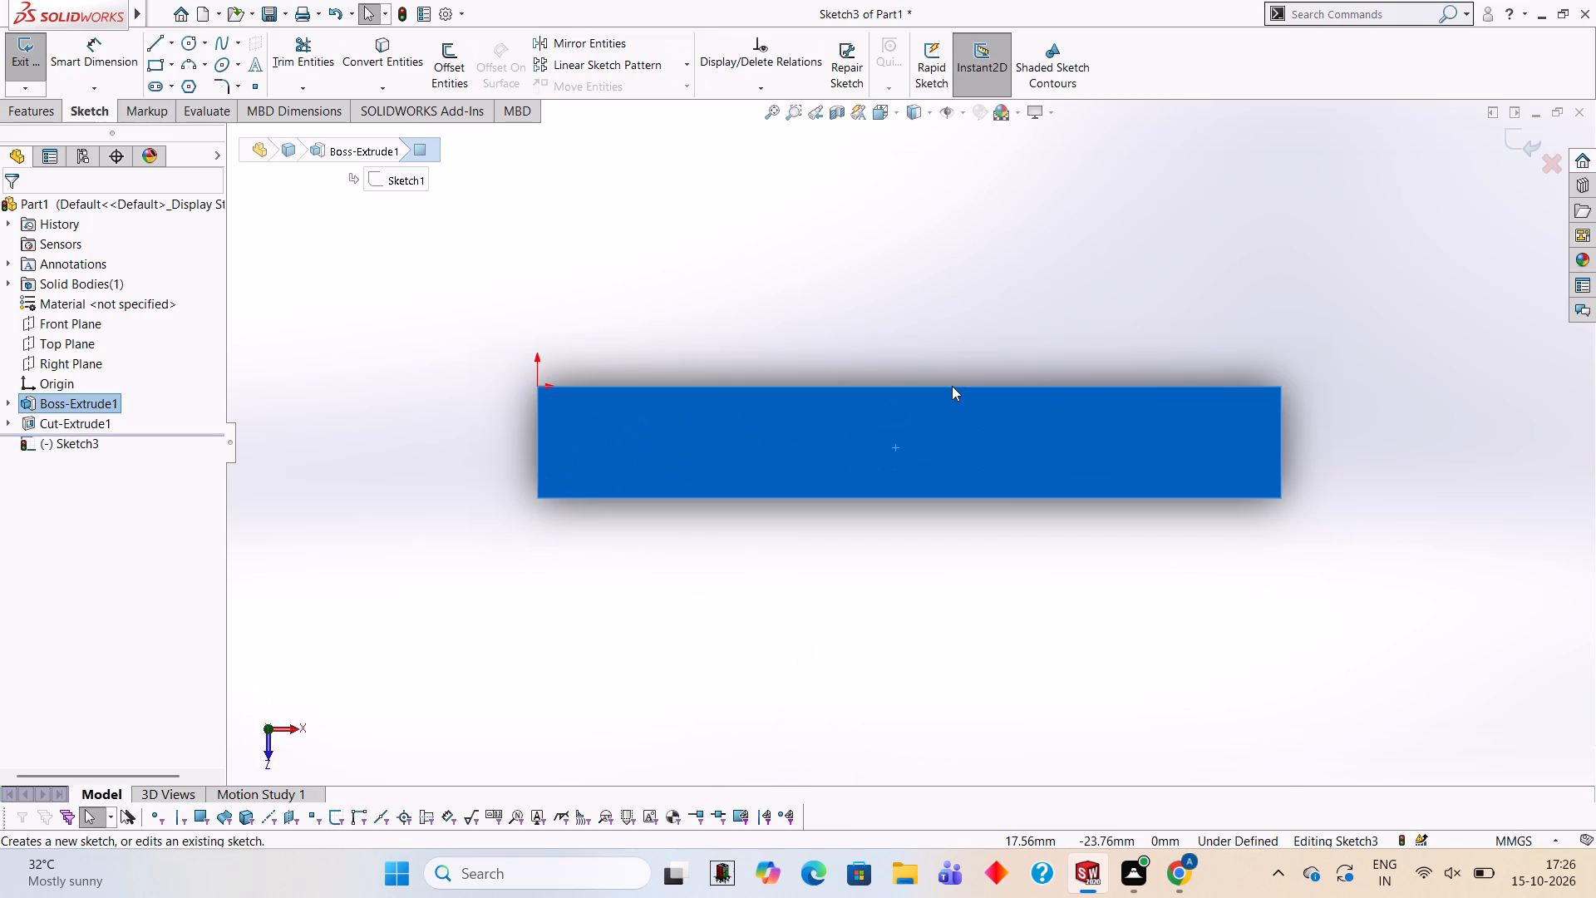
key(ctrl+8)
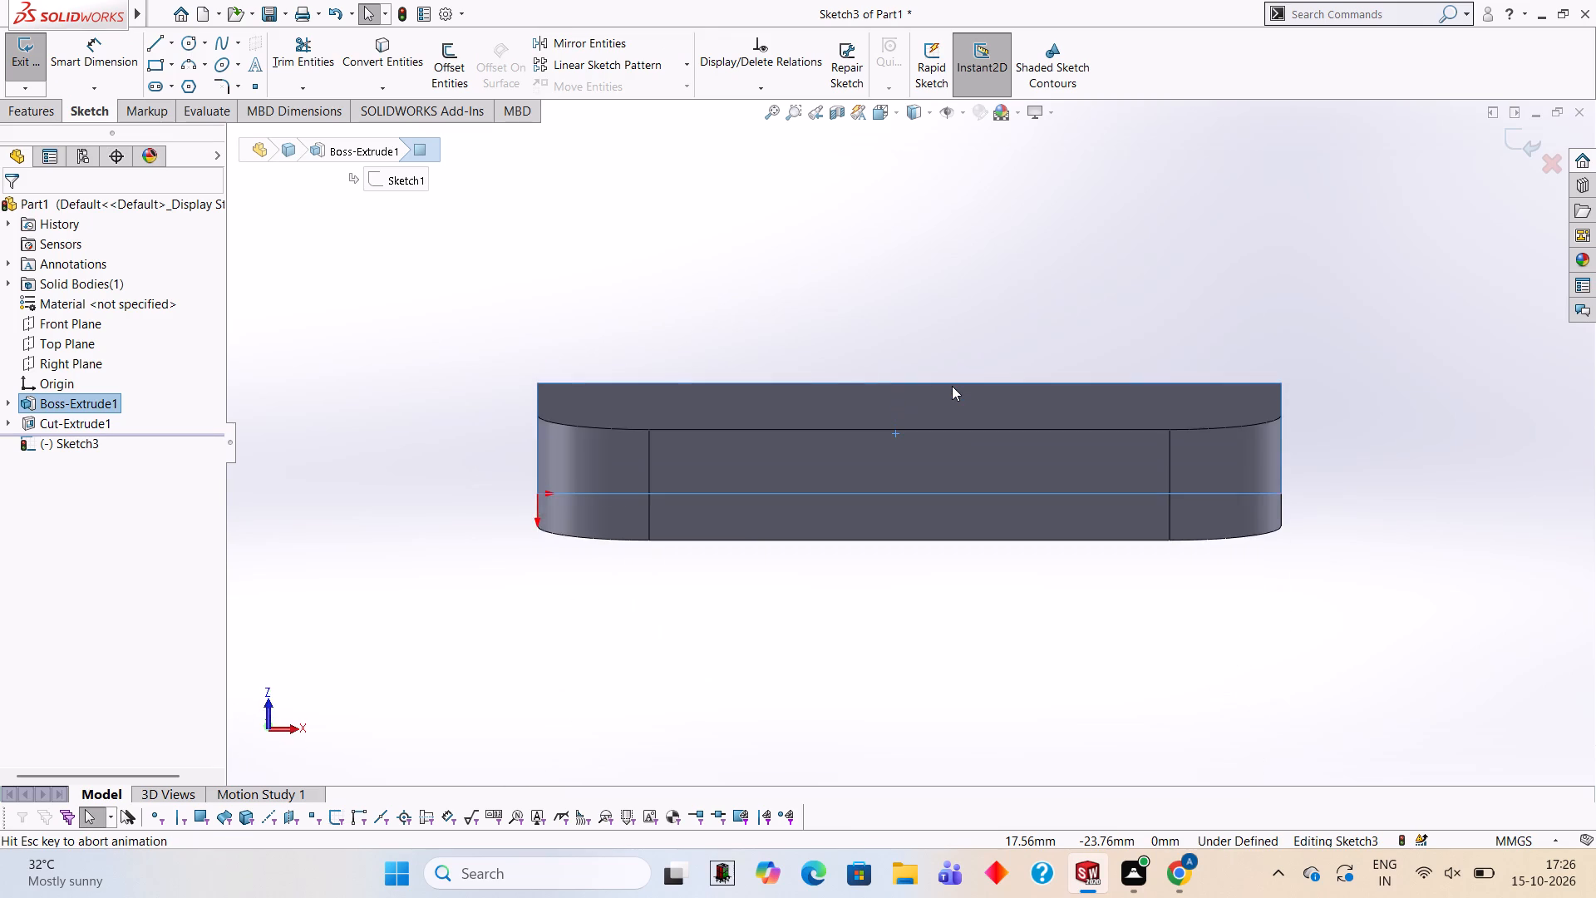
key(ctrl+8)
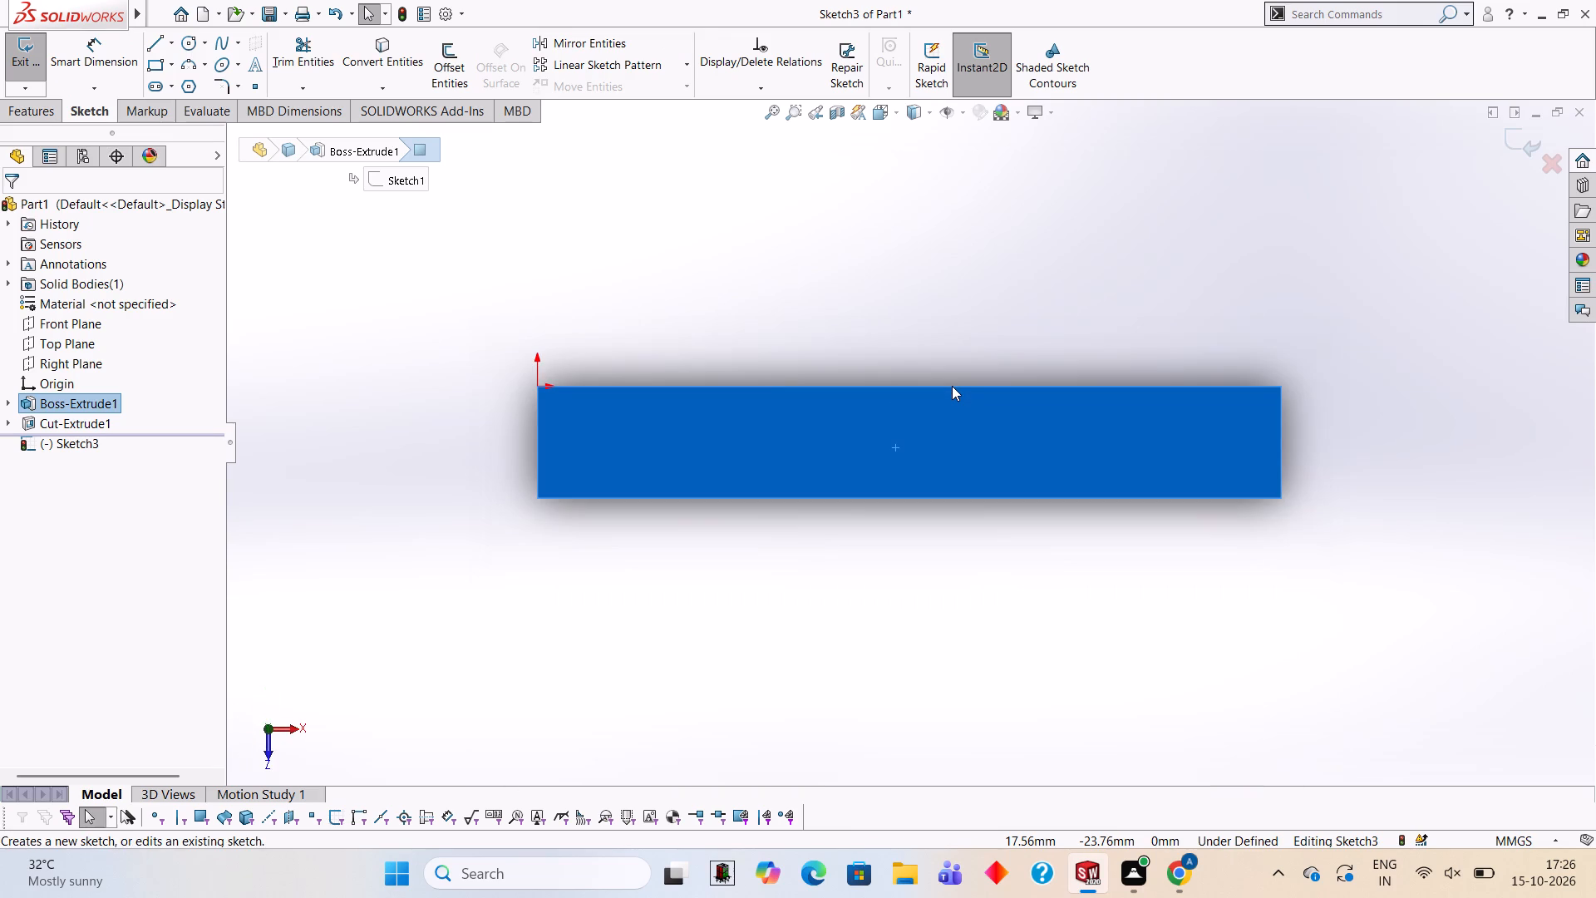
Examine the rounded block around the sketch face from several angles, ending square to the sketch plane.
scroll(915, 537, up, 1)
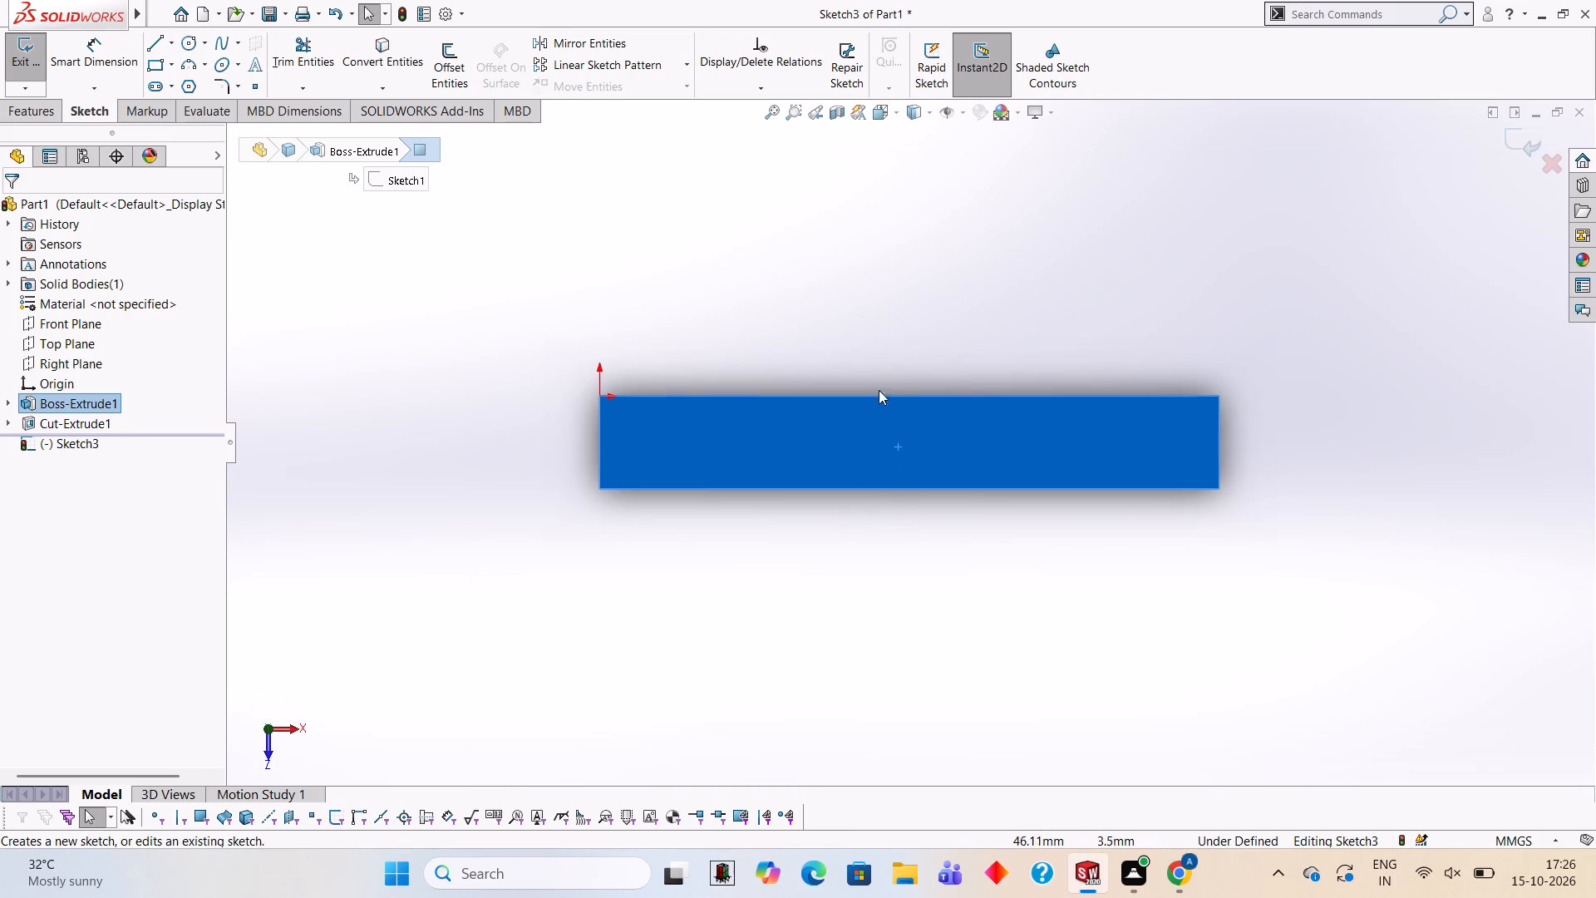
scroll(880, 516, up, 2)
scroll(879, 365, down, 2)
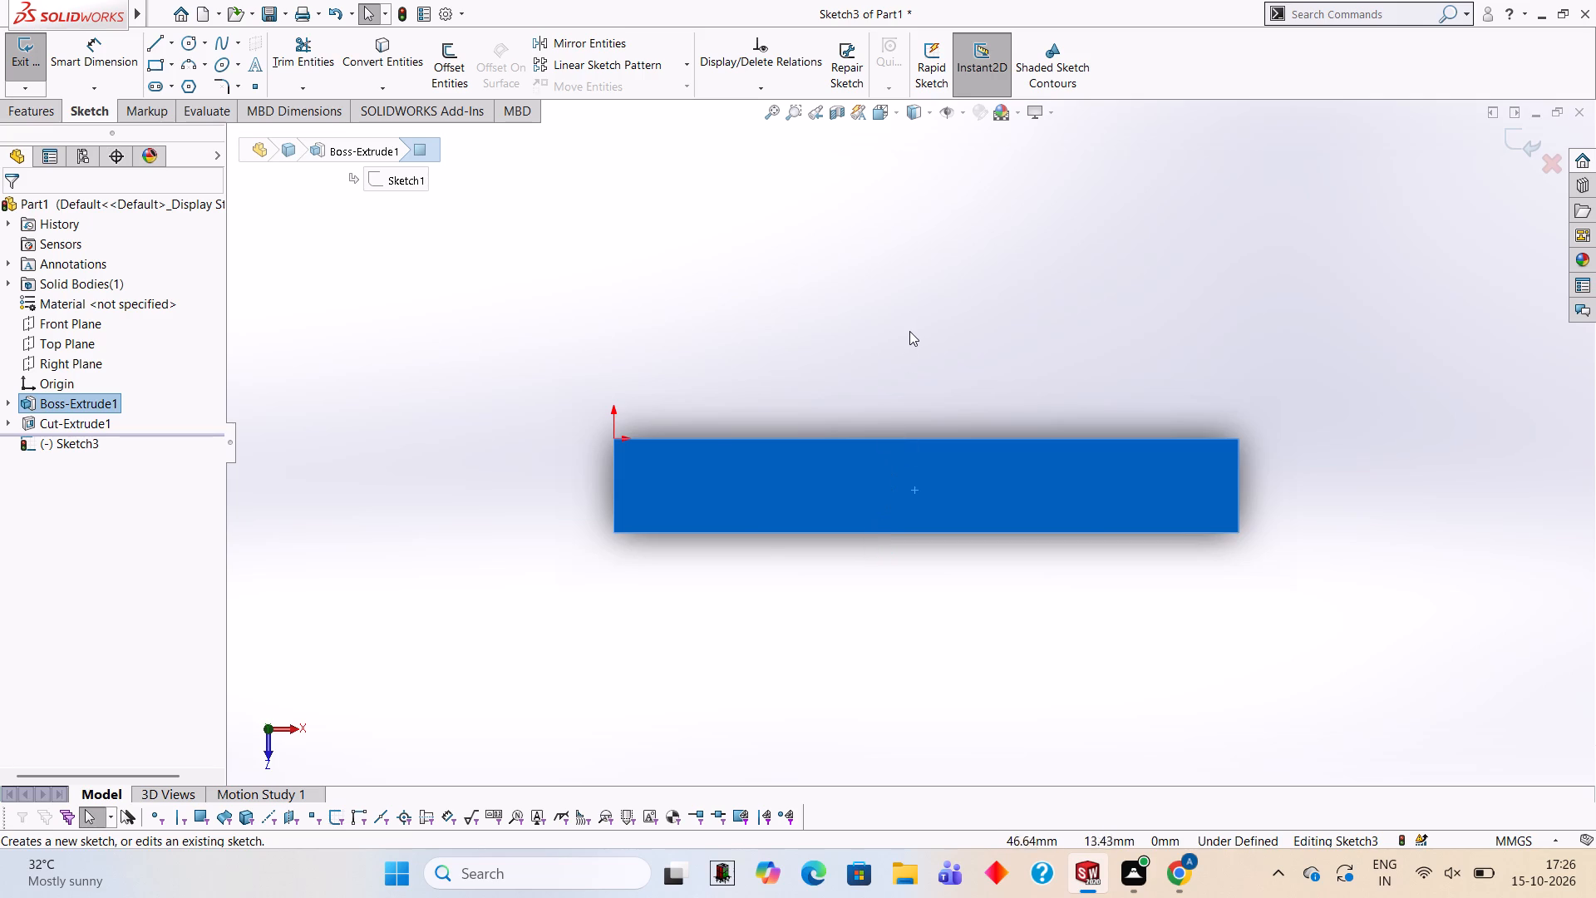
scroll(911, 328, up, 1)
scroll(911, 328, down, 1)
middle_drag(768, 445, 1017, 313)
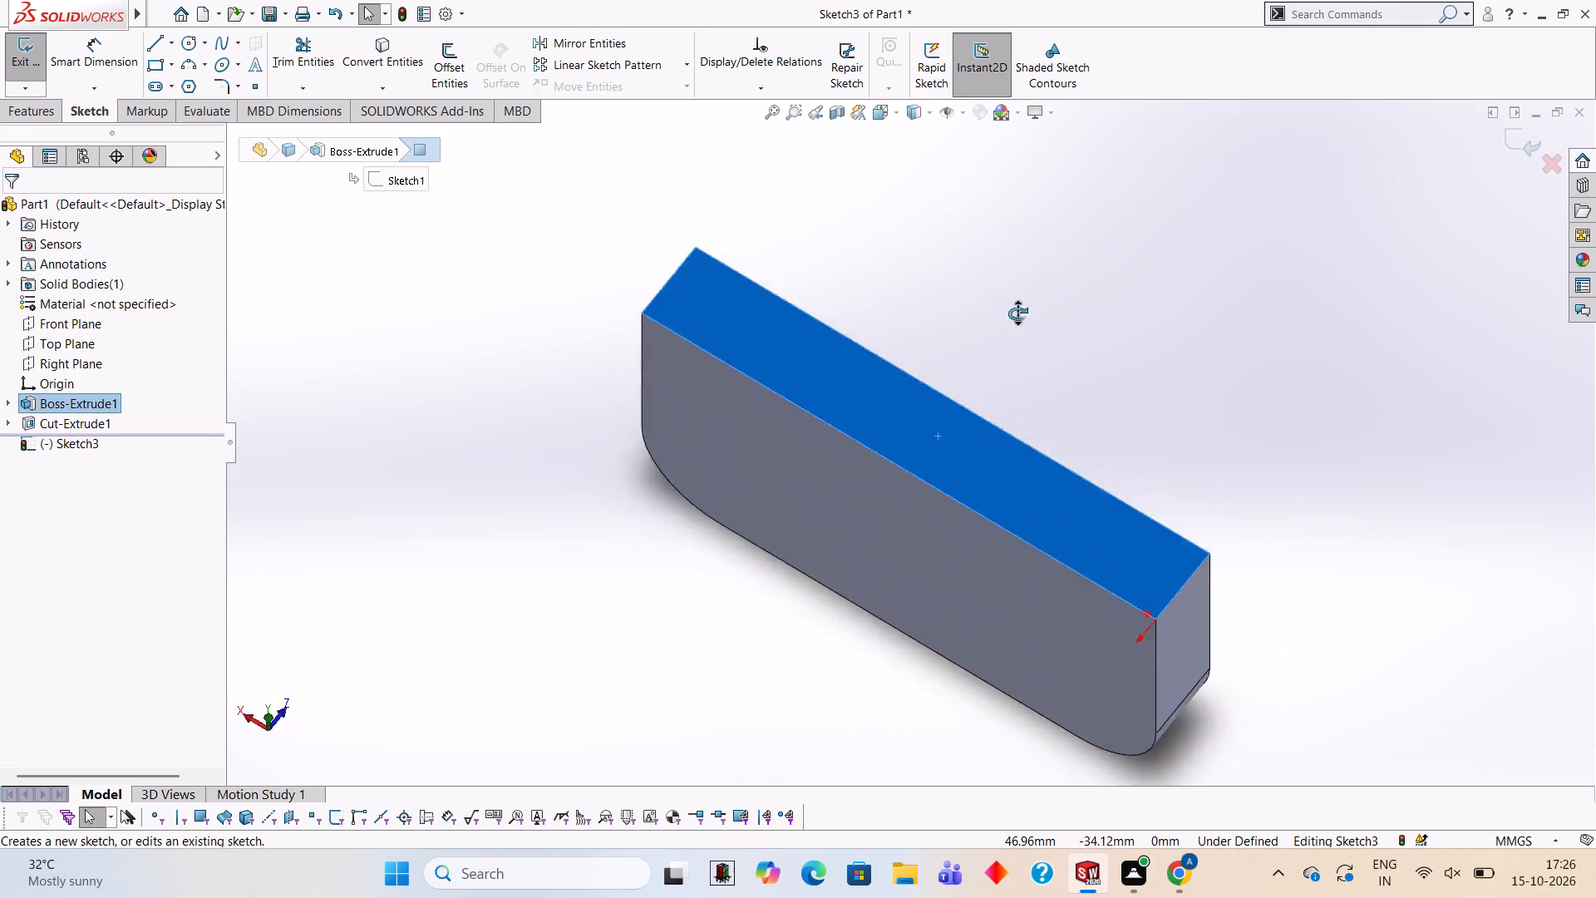
middle_drag(1017, 313, 998, 292)
middle_drag(993, 583, 1015, 219)
middle_drag(1032, 465, 1104, 252)
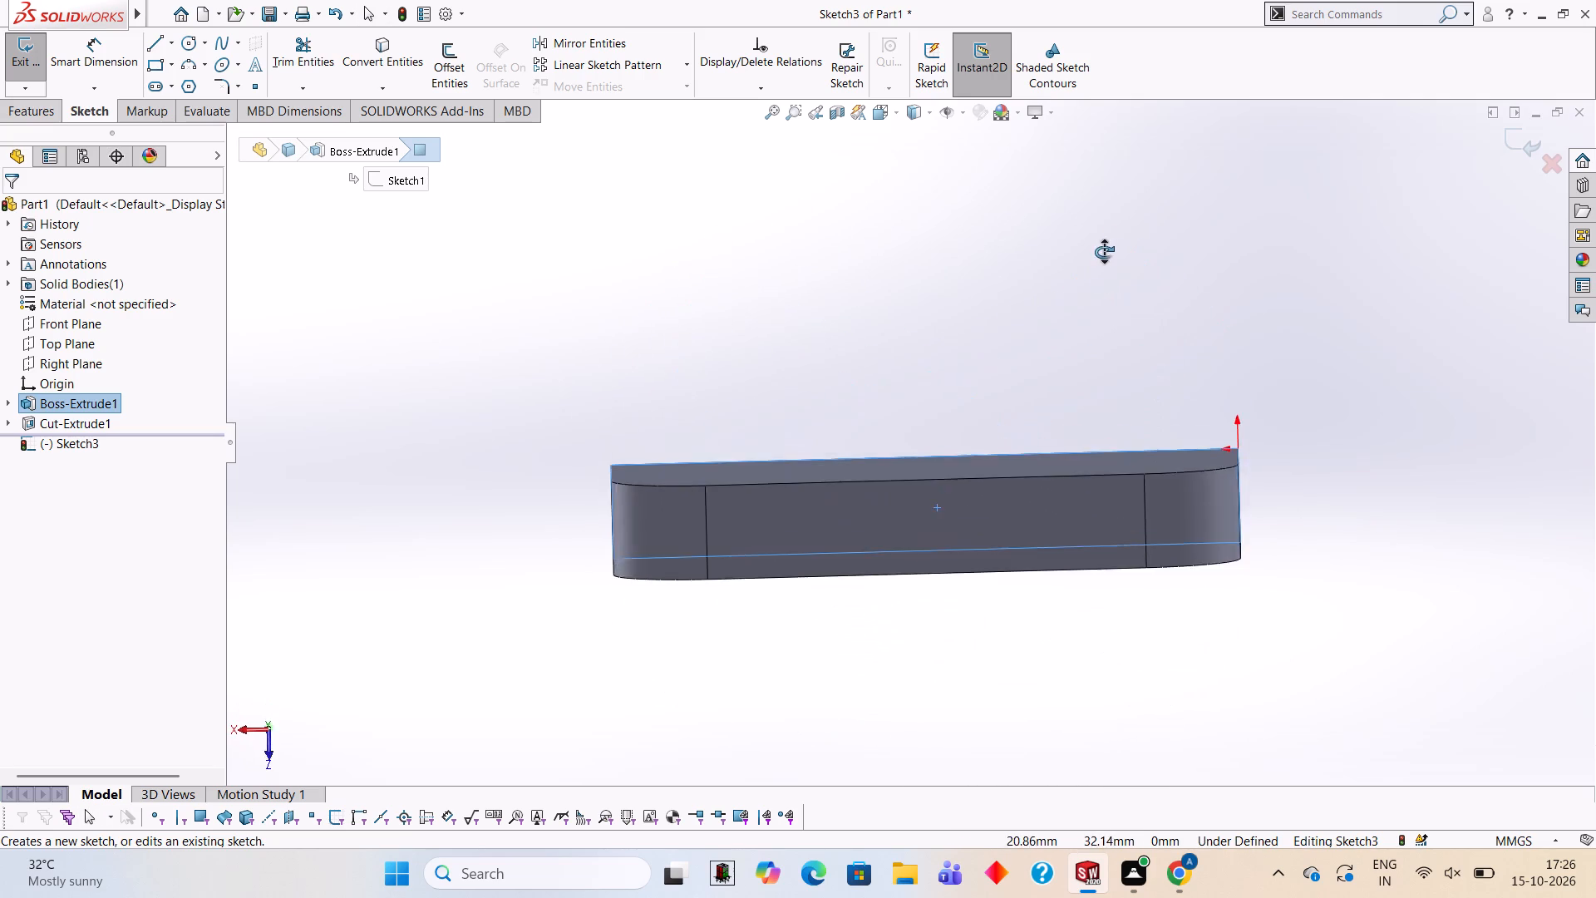
middle_drag(1104, 252, 1017, 639)
middle_drag(1181, 434, 1059, 708)
middle_drag(1030, 421, 954, 609)
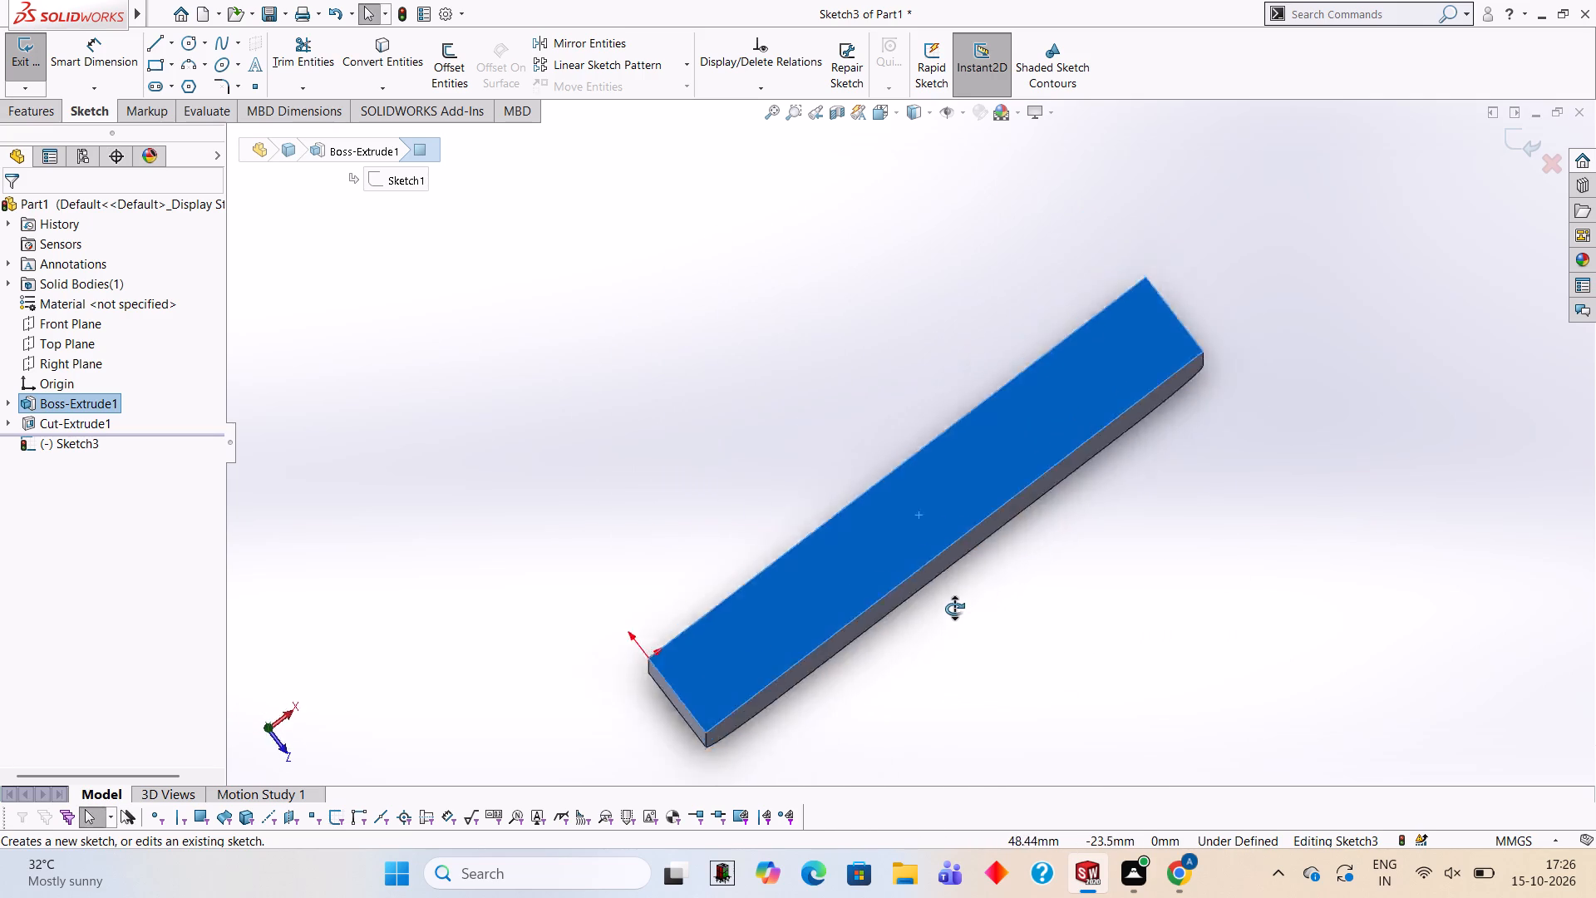
middle_drag(954, 609, 946, 619)
key(ctrl+8)
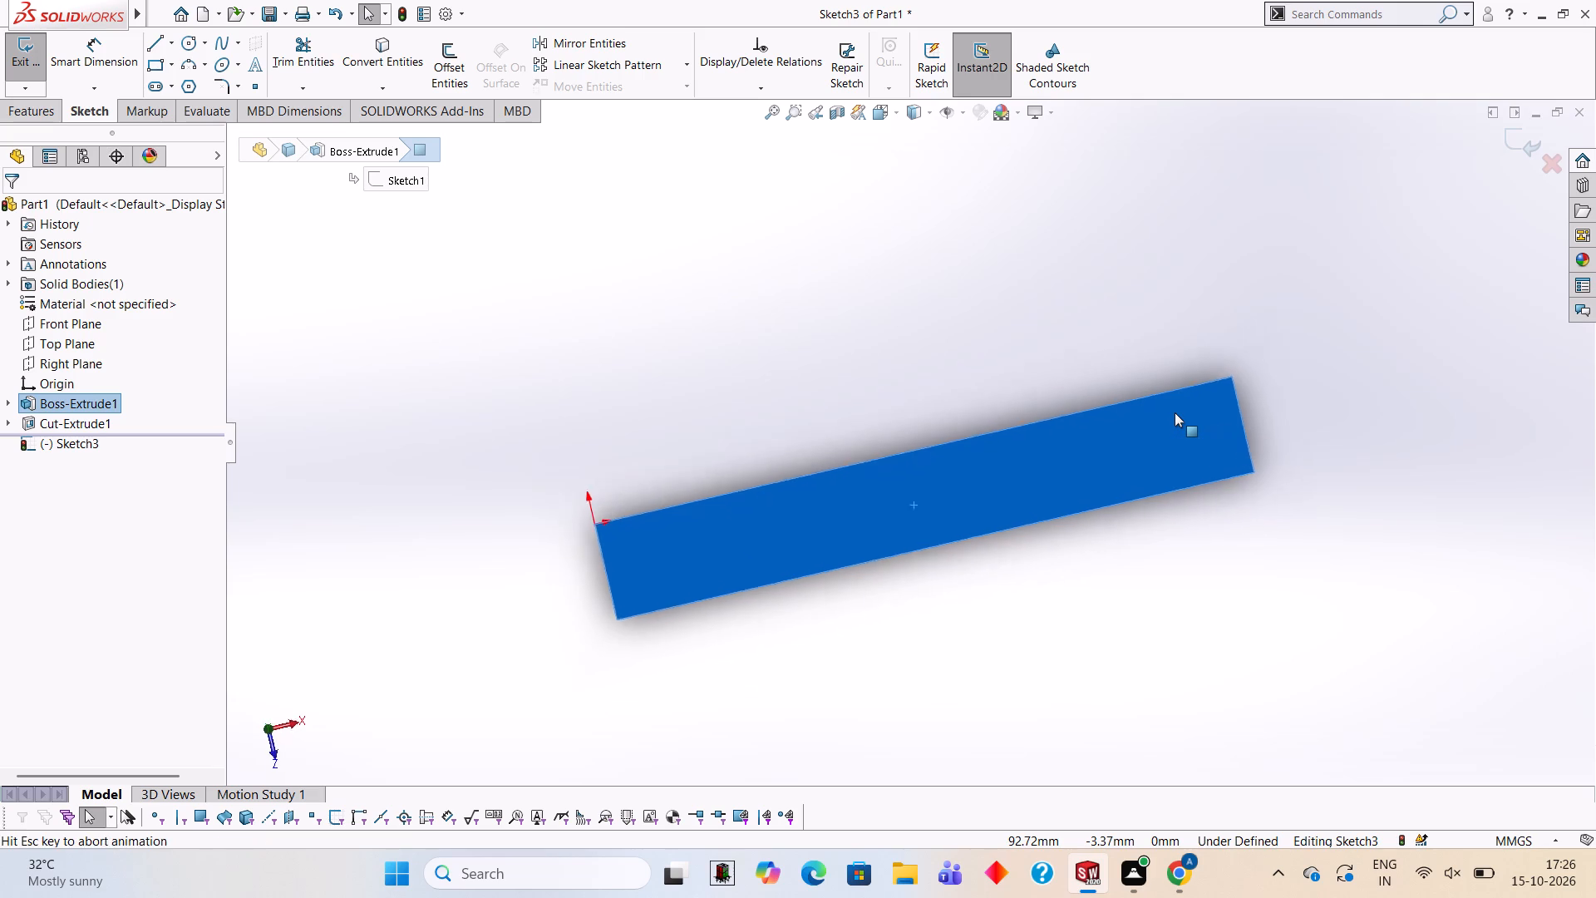
scroll(1191, 373, up, 1)
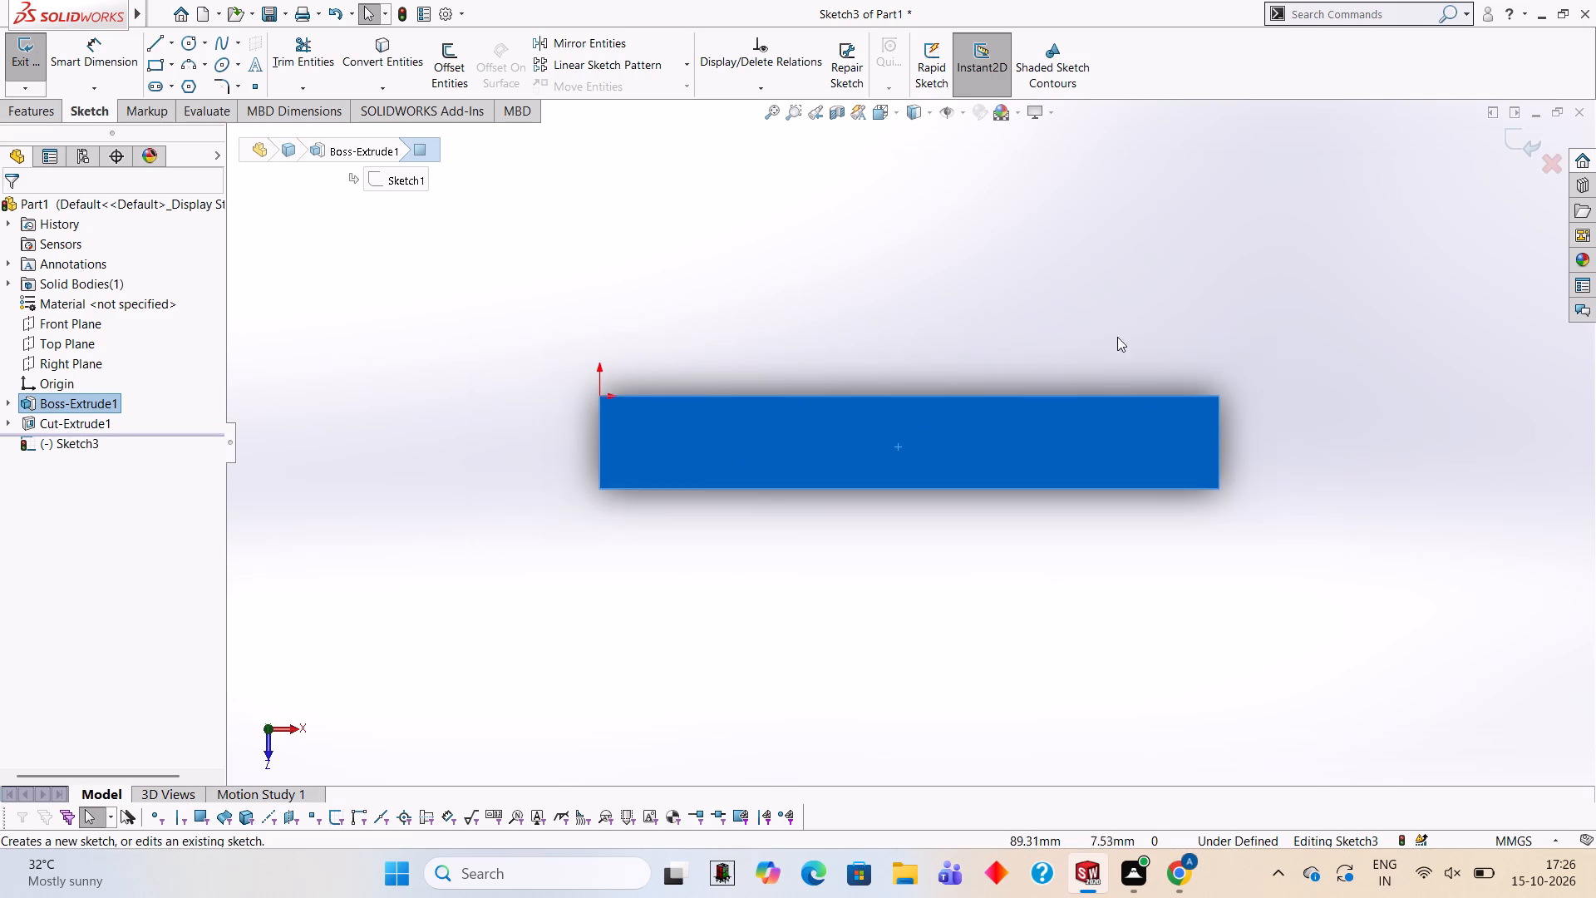
scroll(986, 279, up, 2)
scroll(984, 296, down, 2)
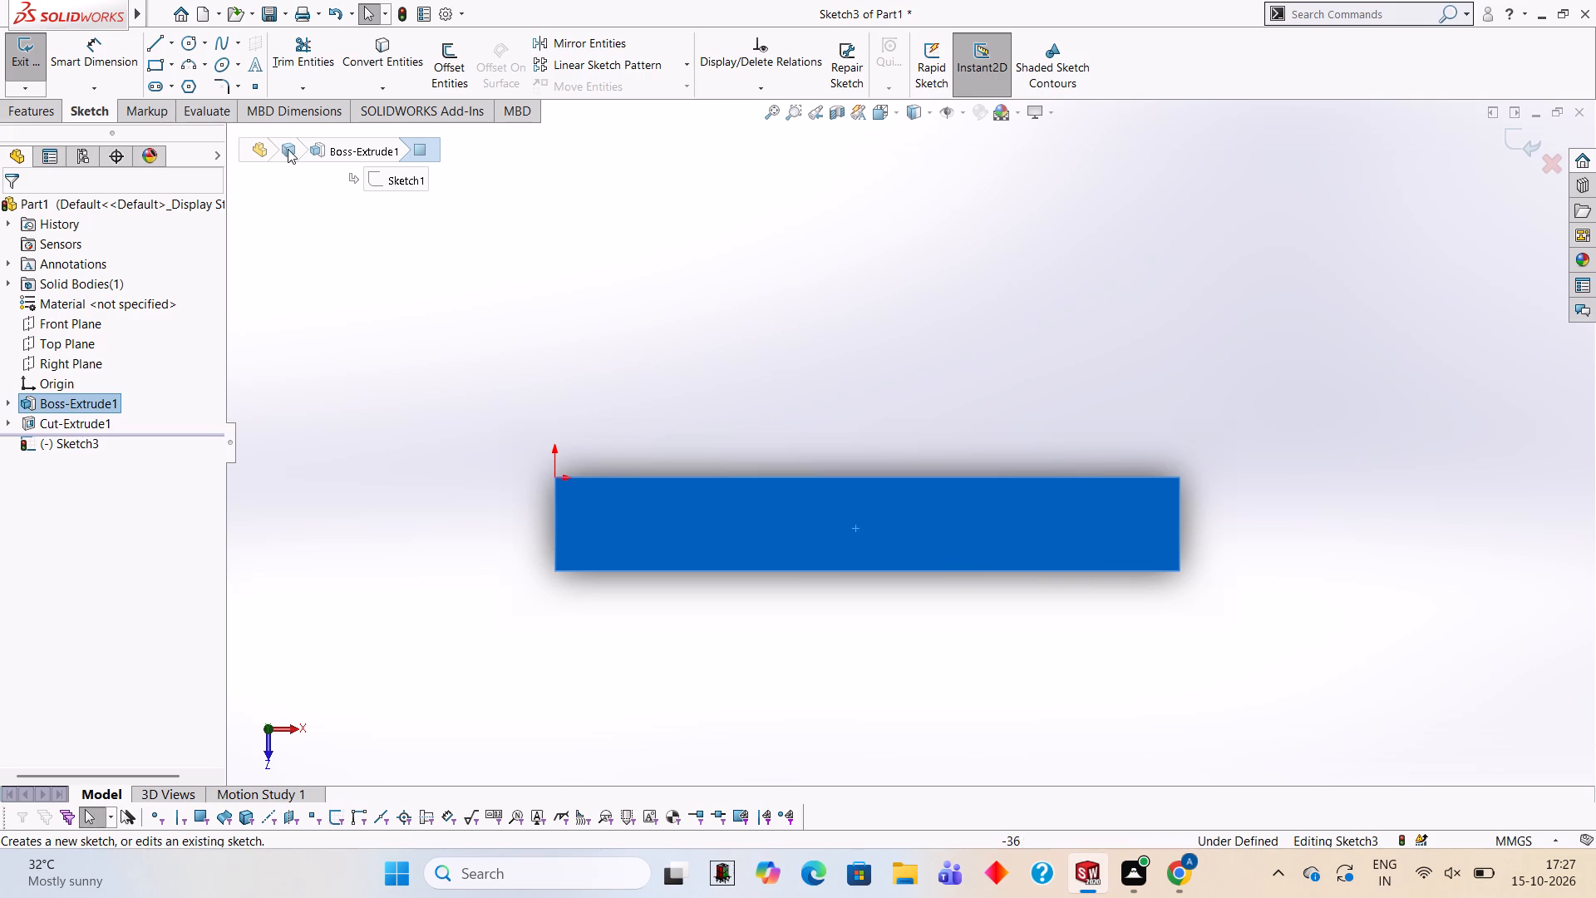
Sketch a three-line open outline from the face's lower-left corner: 45 mm up, 100 mm across, and back down to the lower-right corner.
click(151, 46)
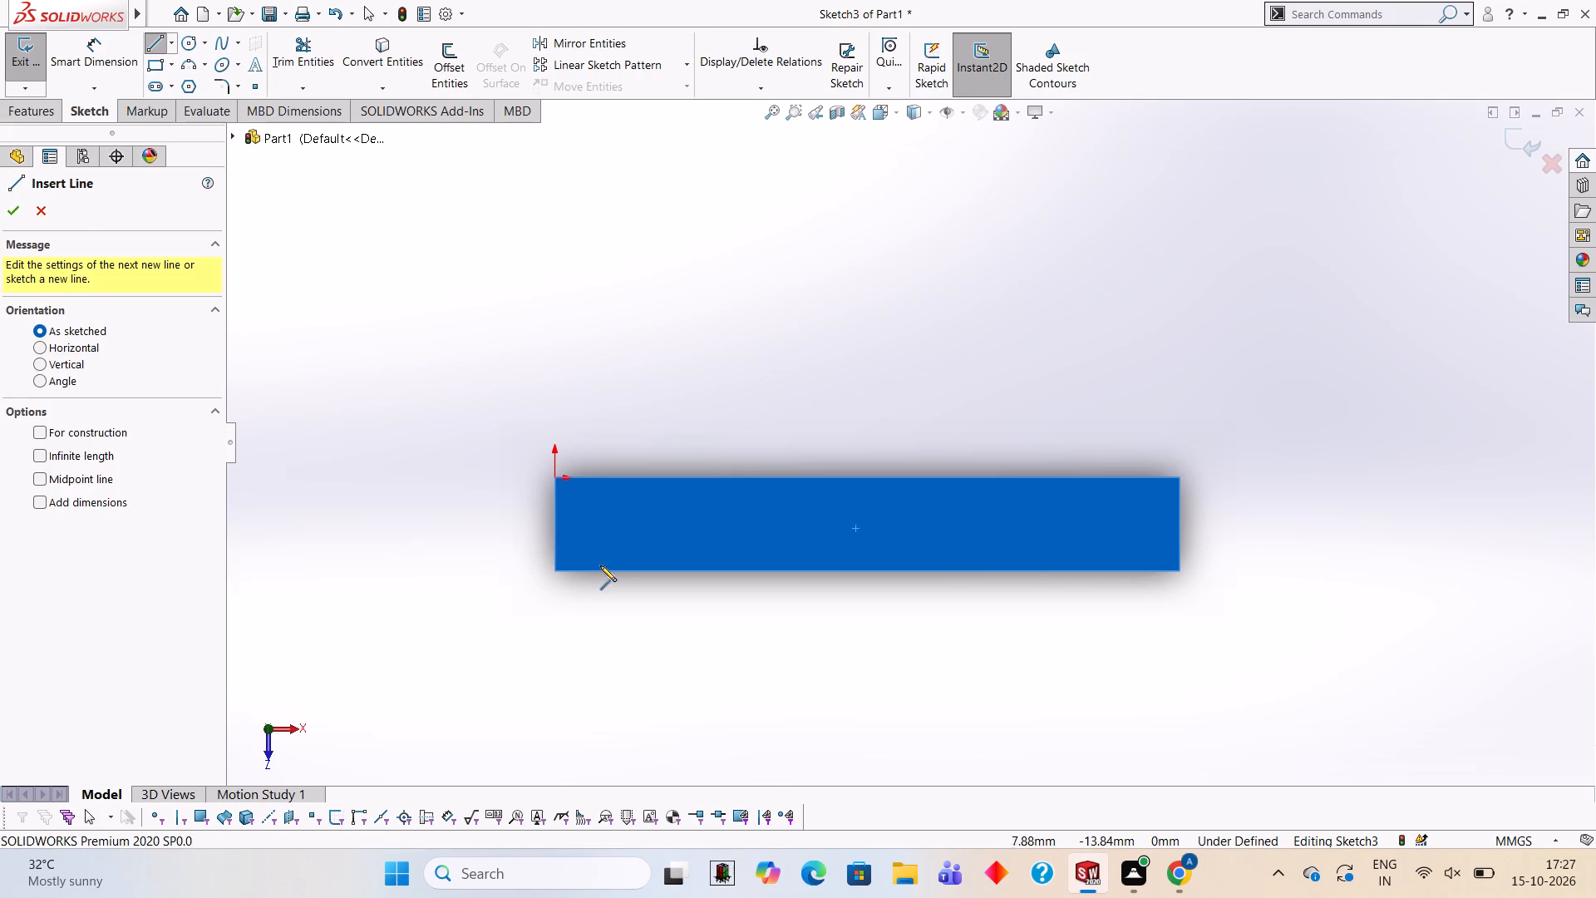
click(552, 570)
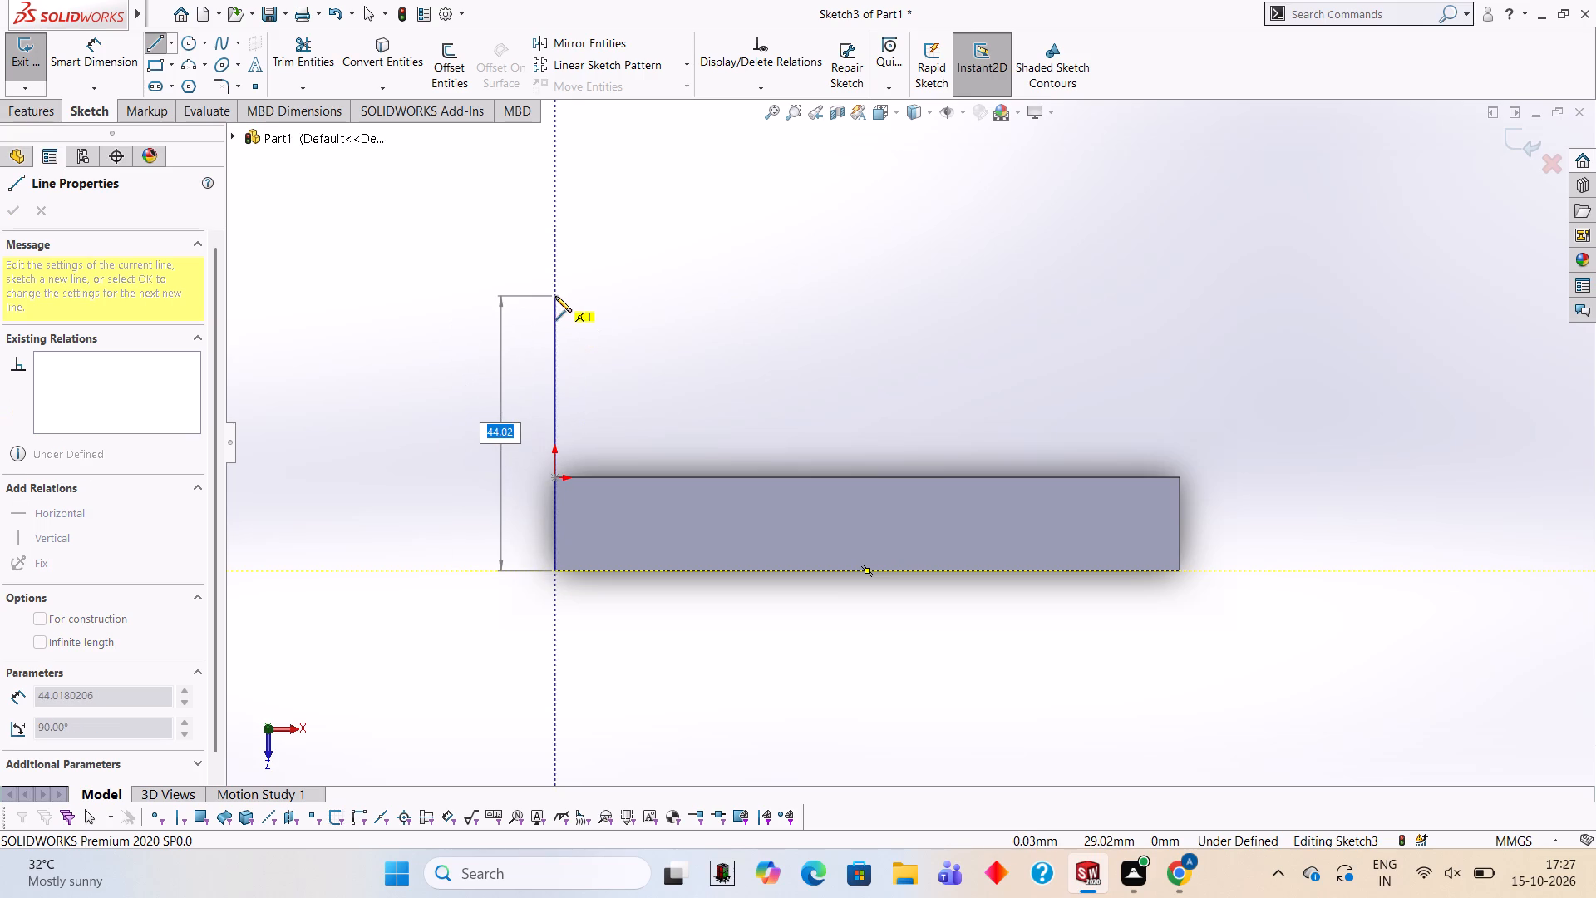
text(45)
key(Return)
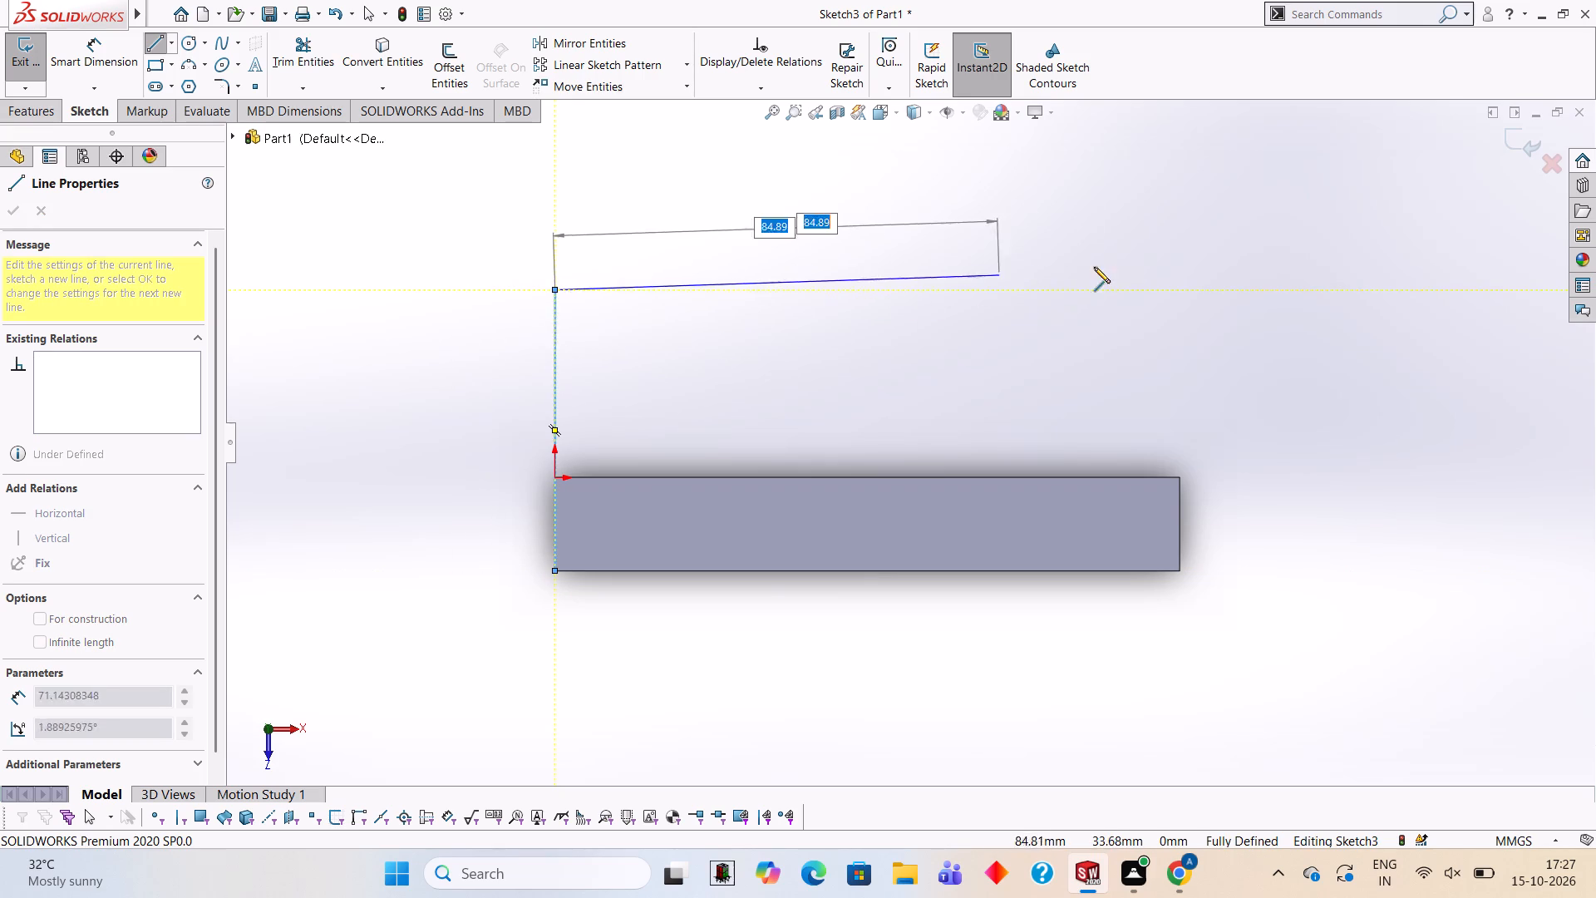
click(1180, 291)
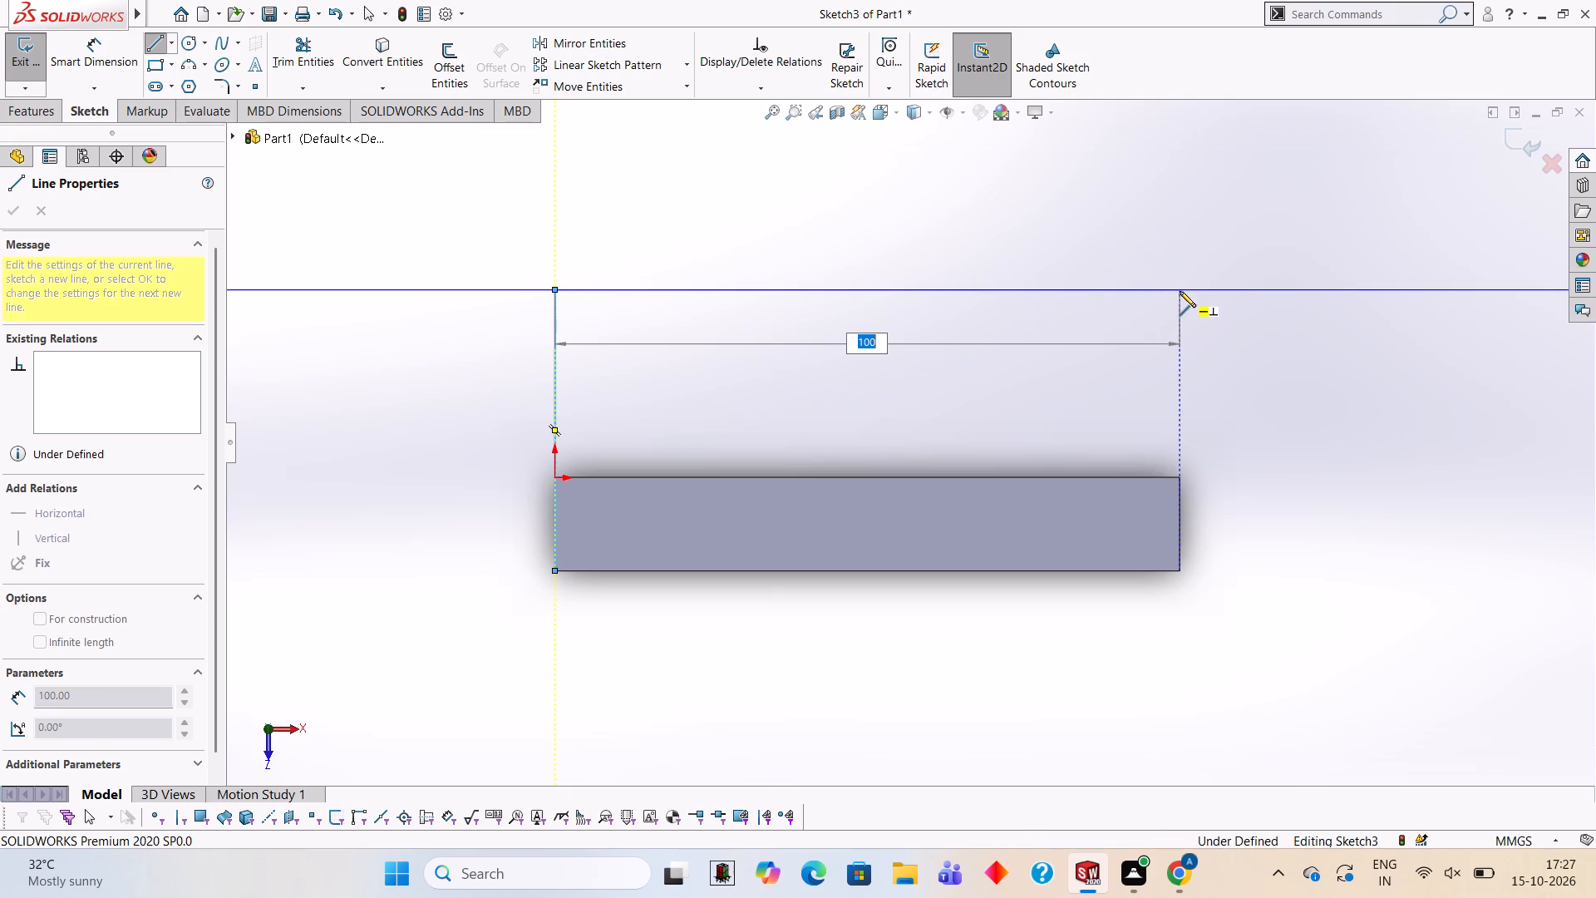
click(1181, 574)
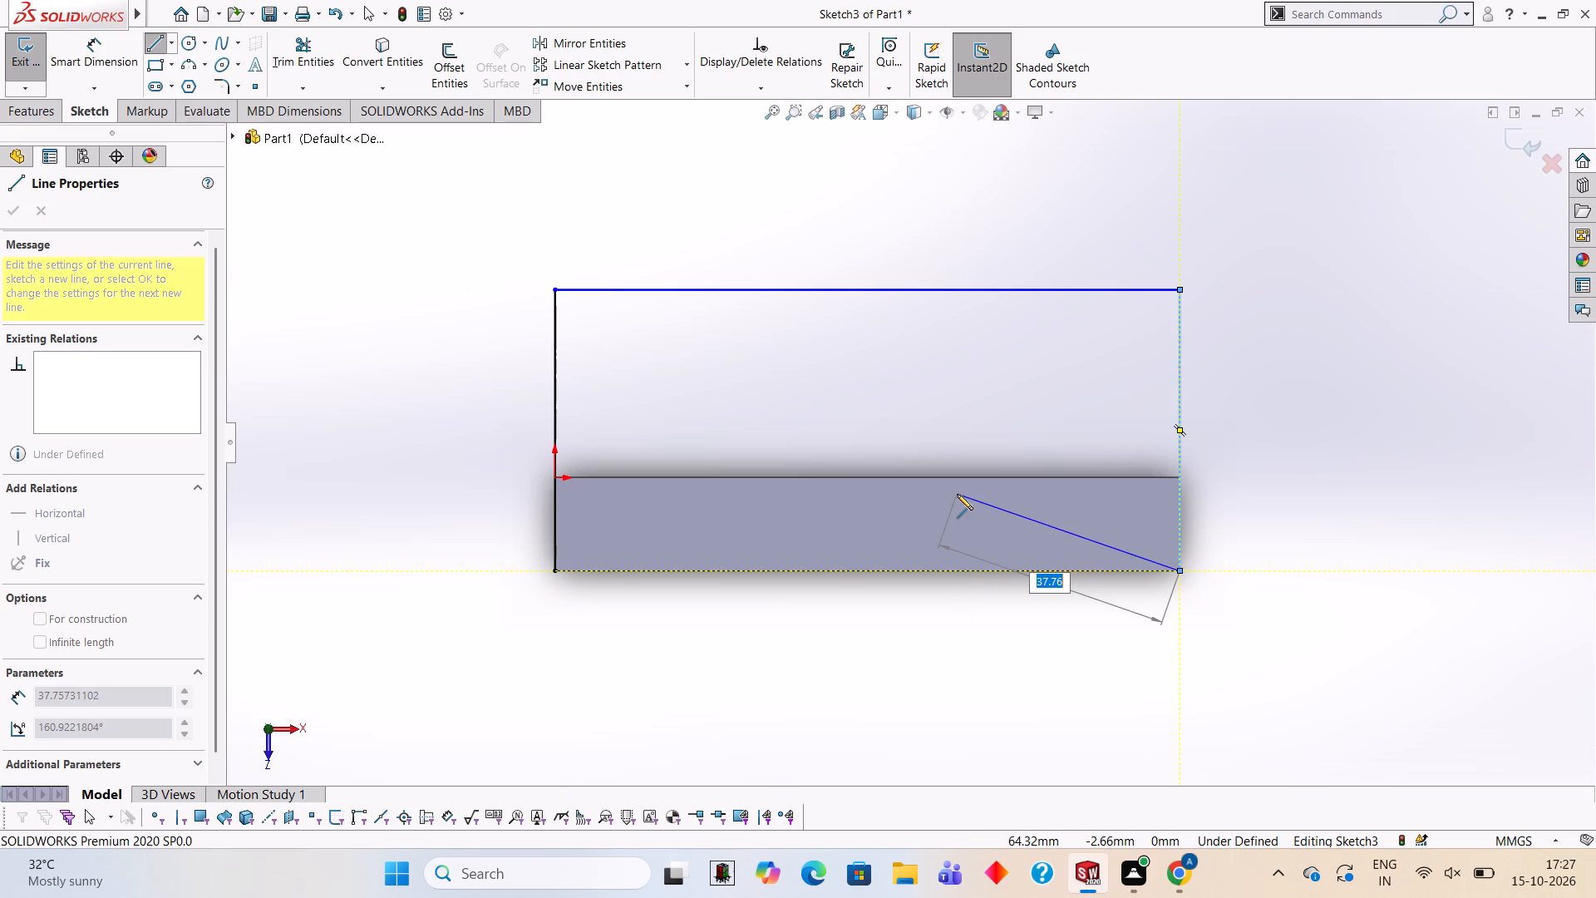
key(Escape)
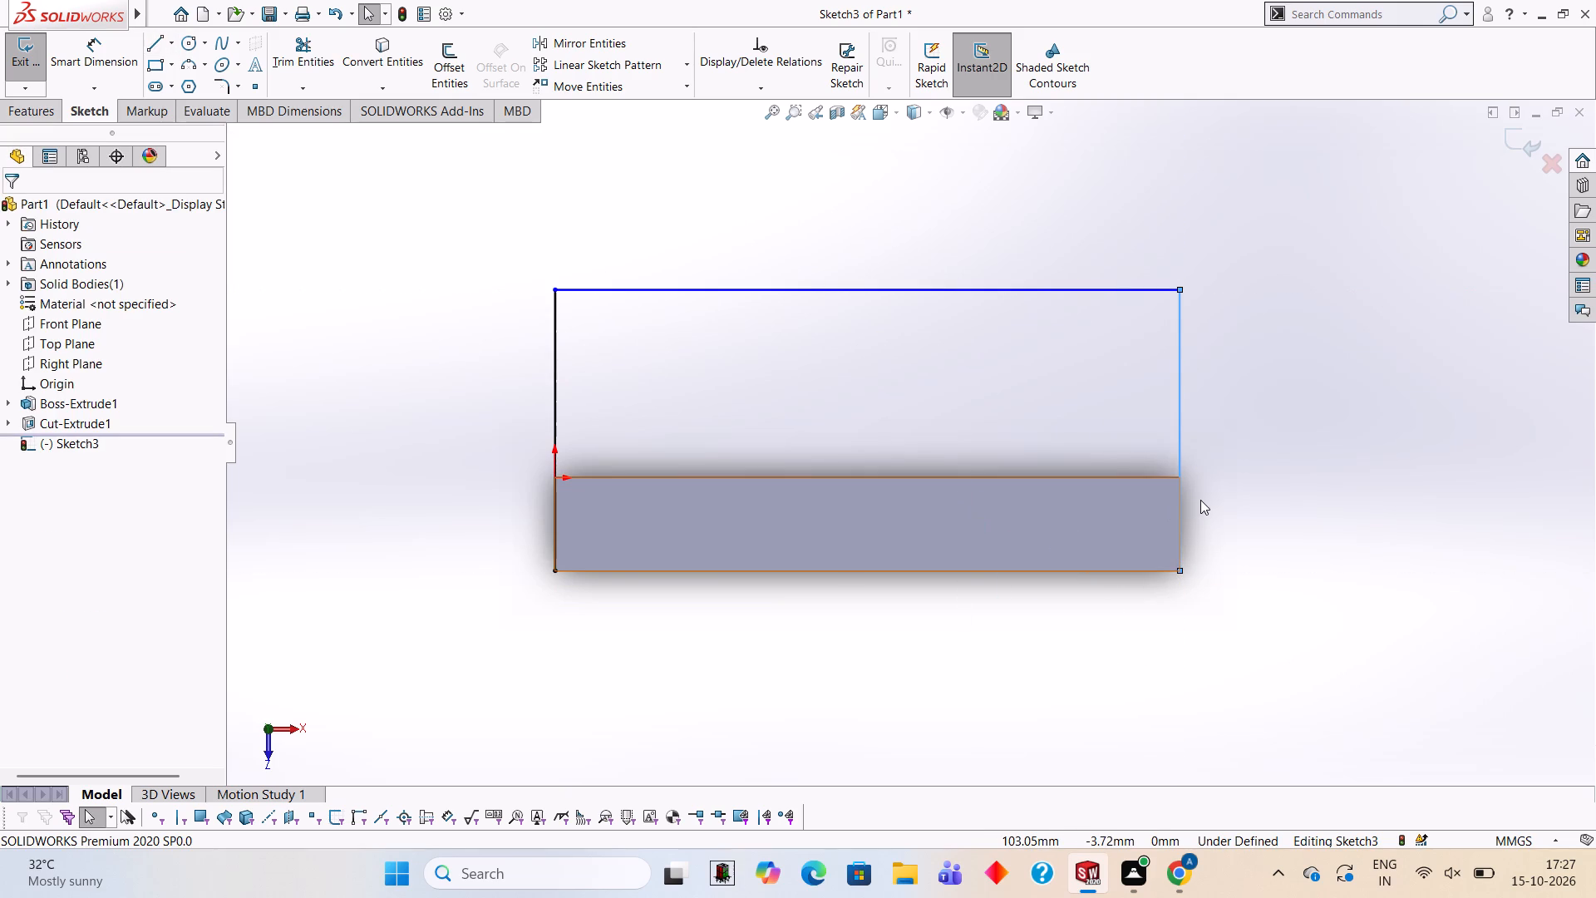
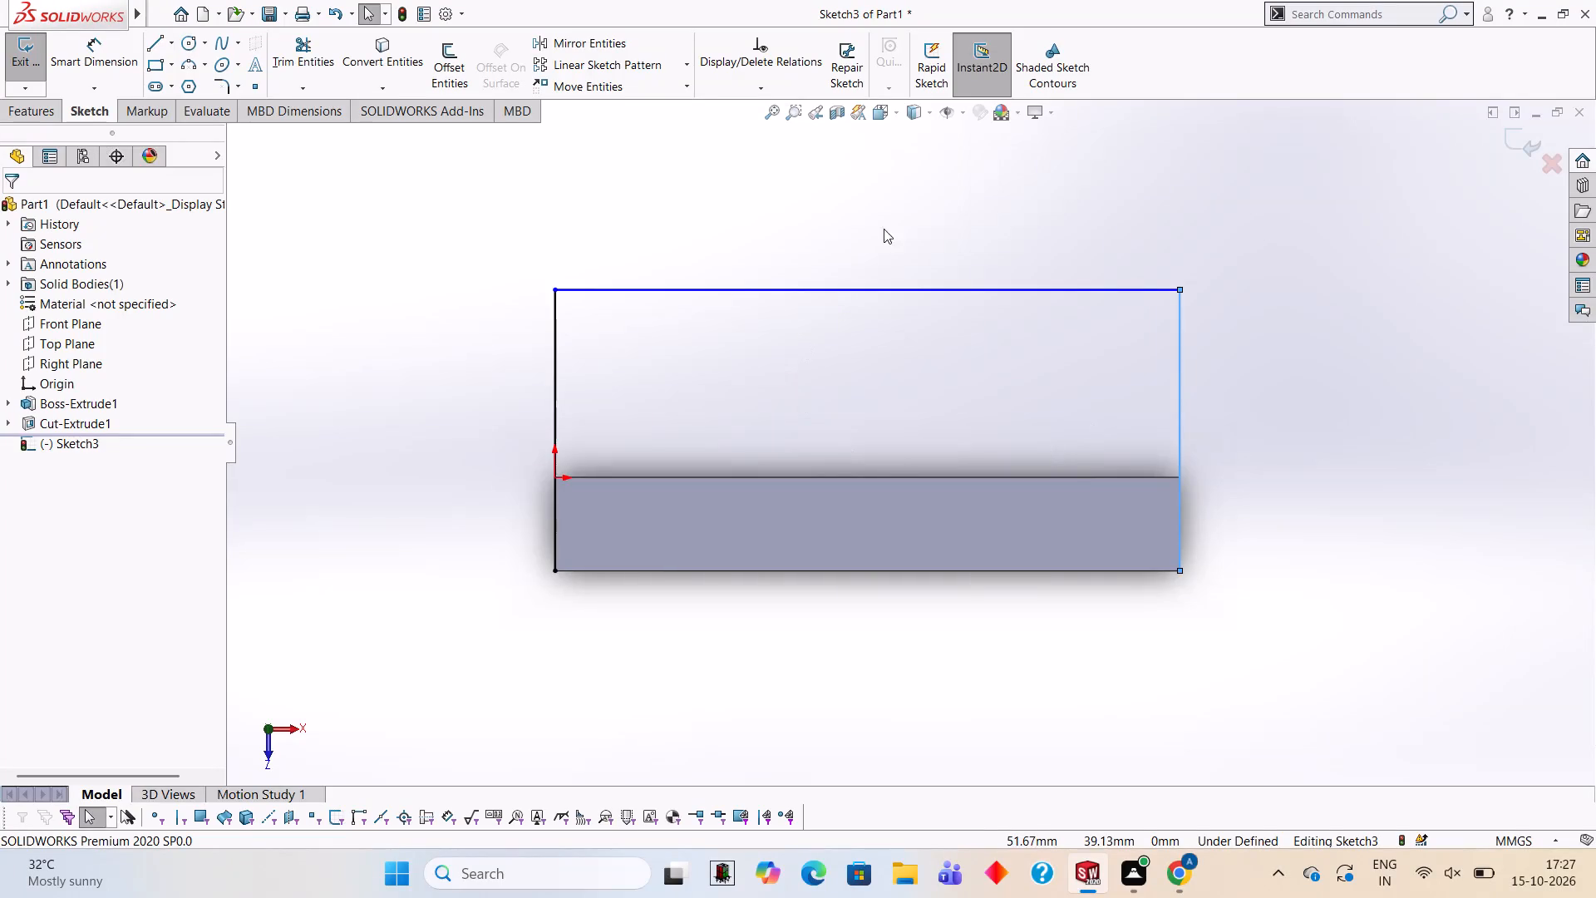
Extend the outline beyond its top line with a 15 mm vertical line, a 100 mm horizontal line, and a 15 mm return.
scroll(900, 219, up, 2)
scroll(900, 219, down, 1)
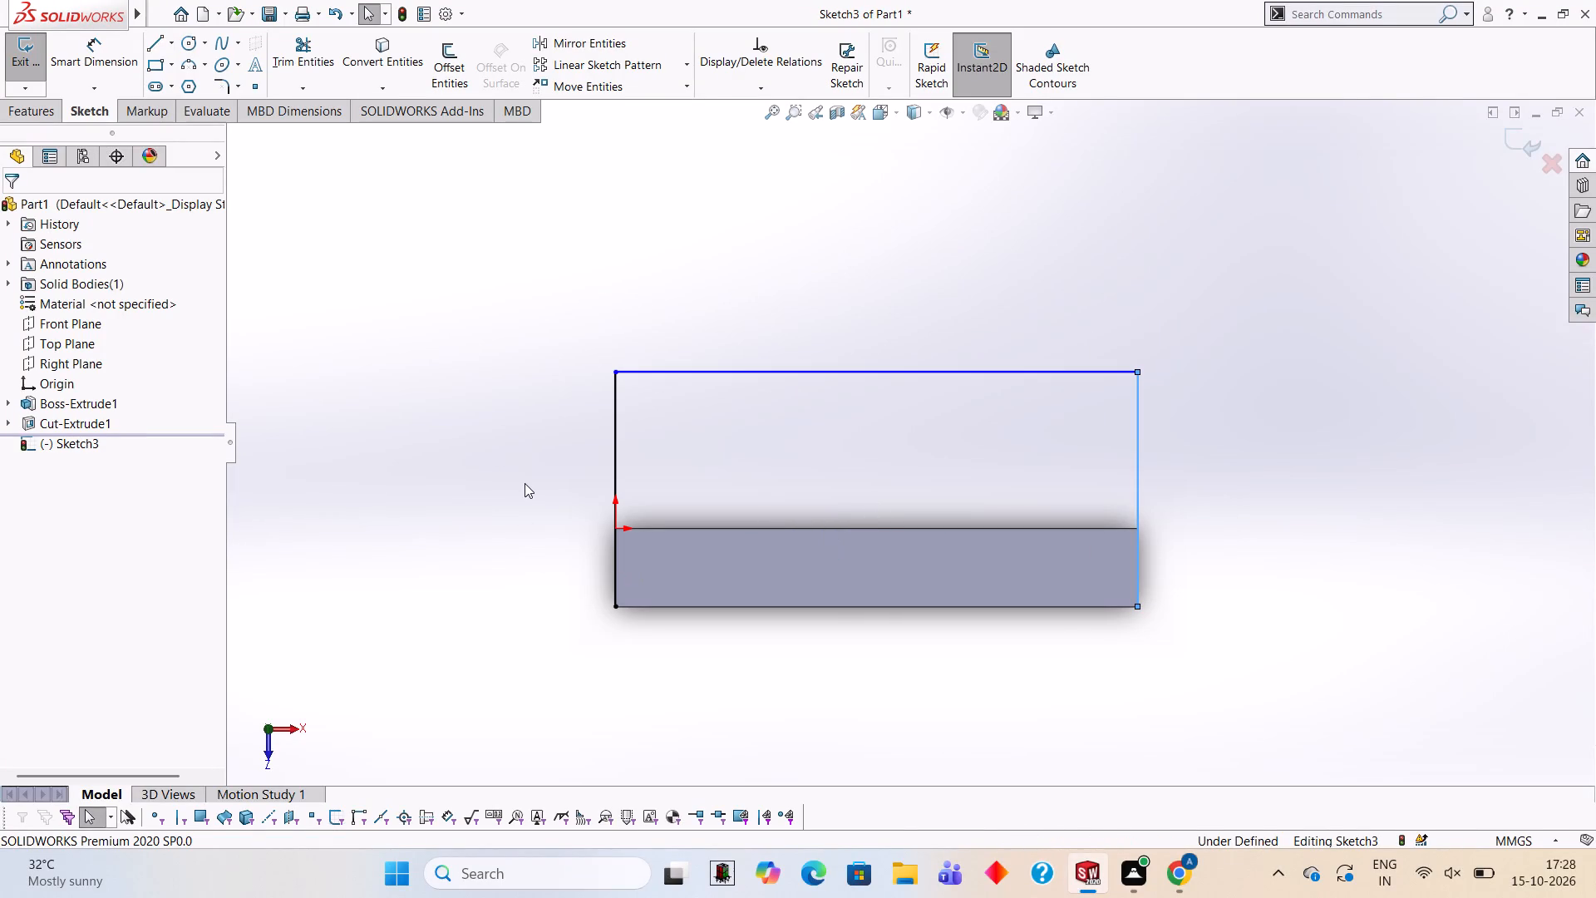
click(158, 34)
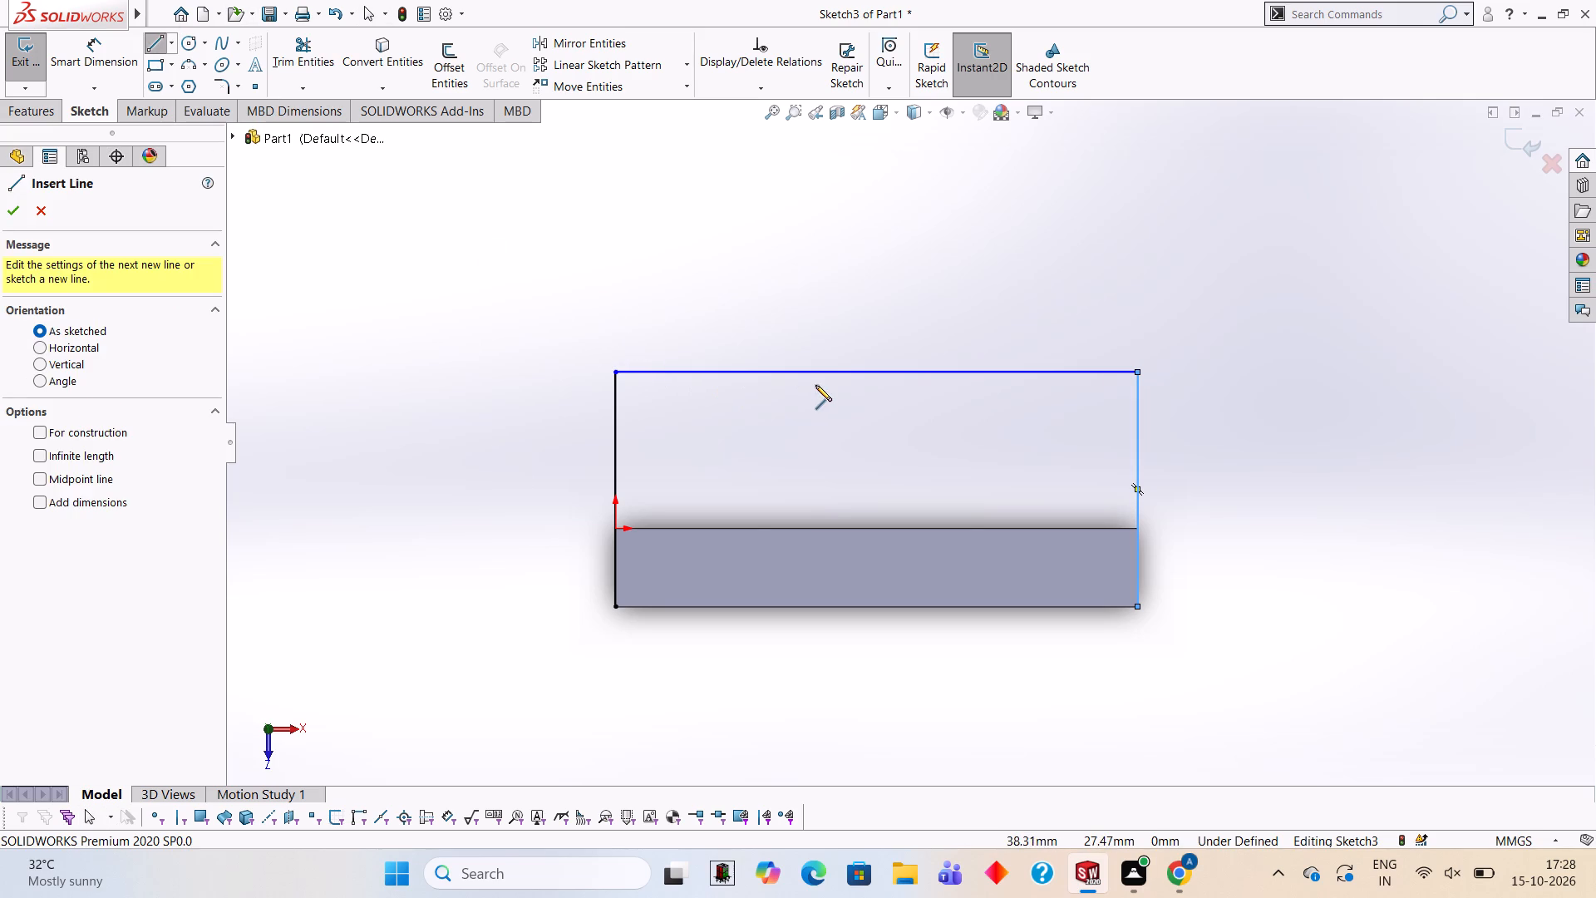
click(617, 372)
text(15)
key(Return)
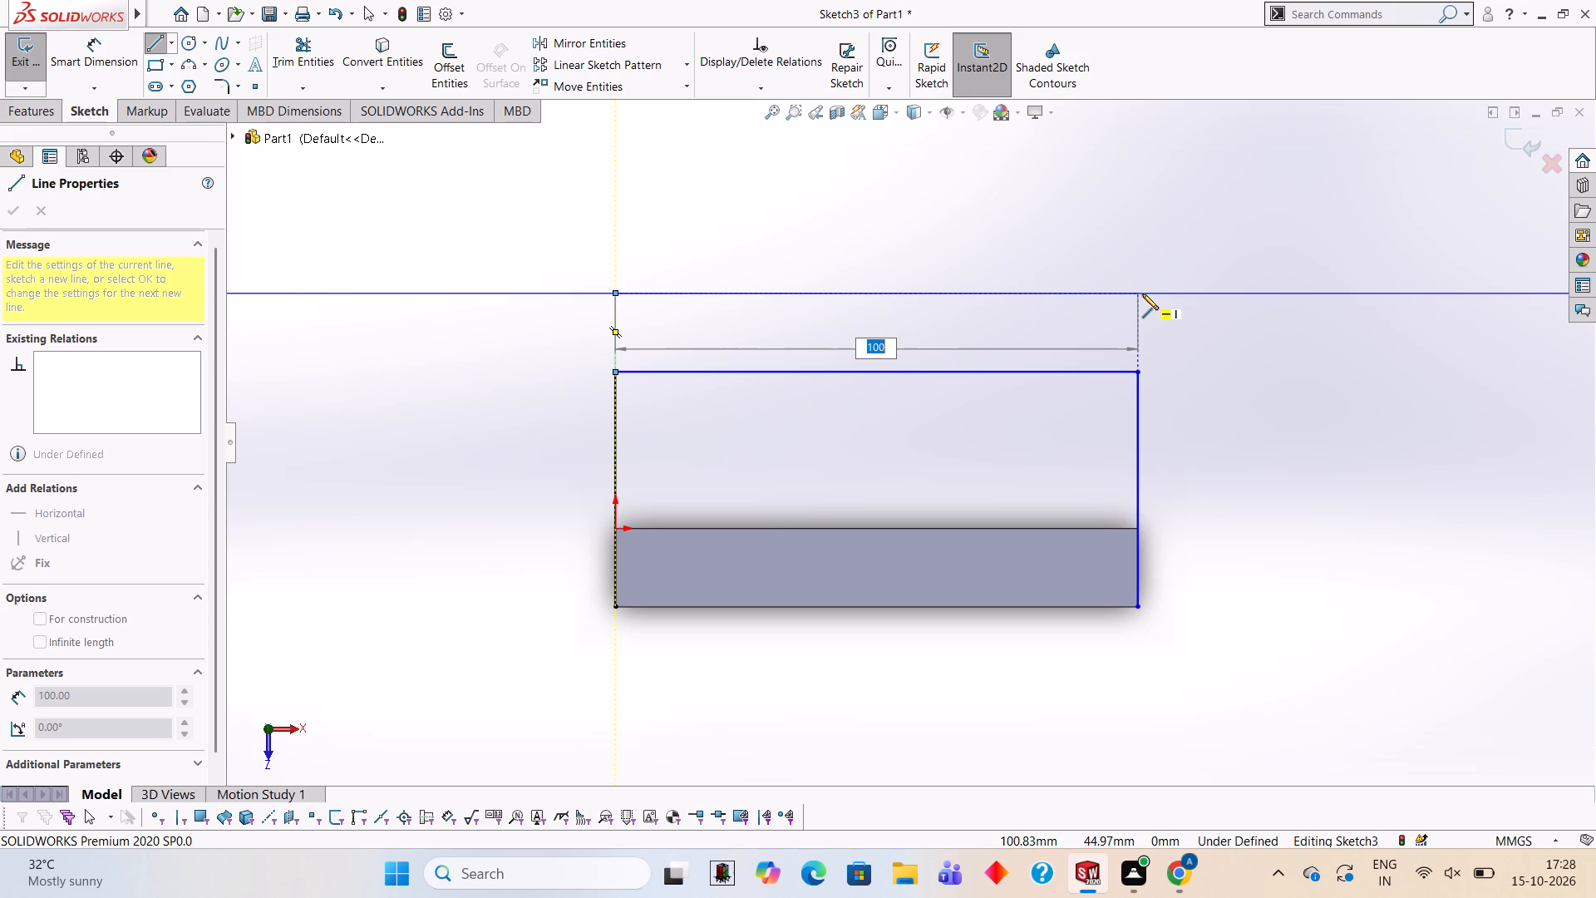
click(1142, 294)
click(1140, 371)
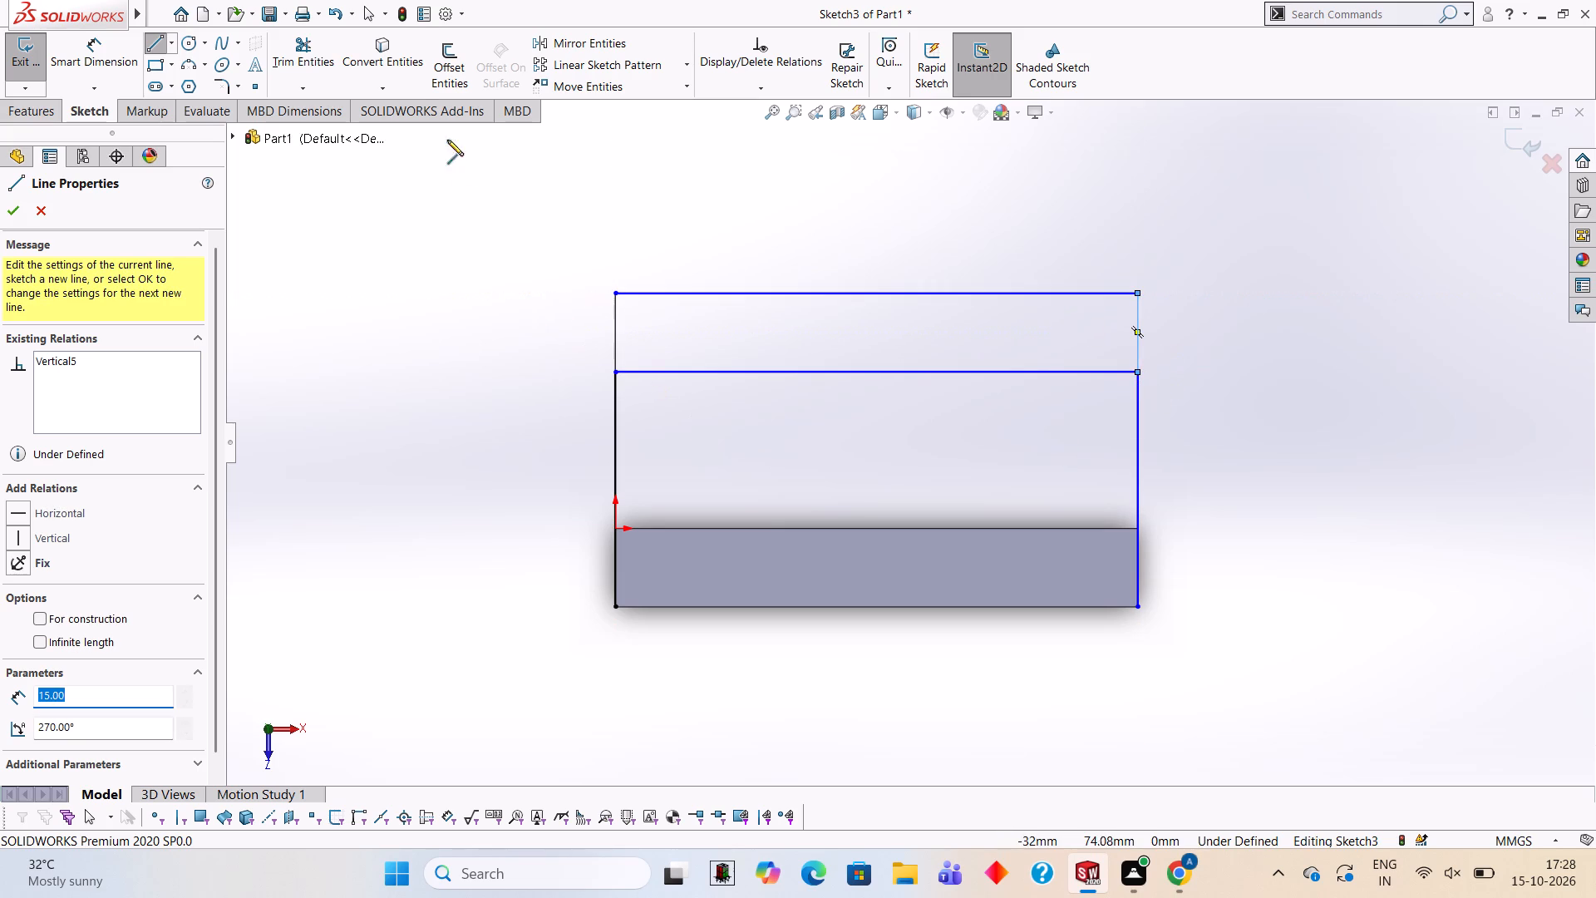
Trim away the intermediate horizontal line inside the extended outline.
click(326, 59)
click(796, 370)
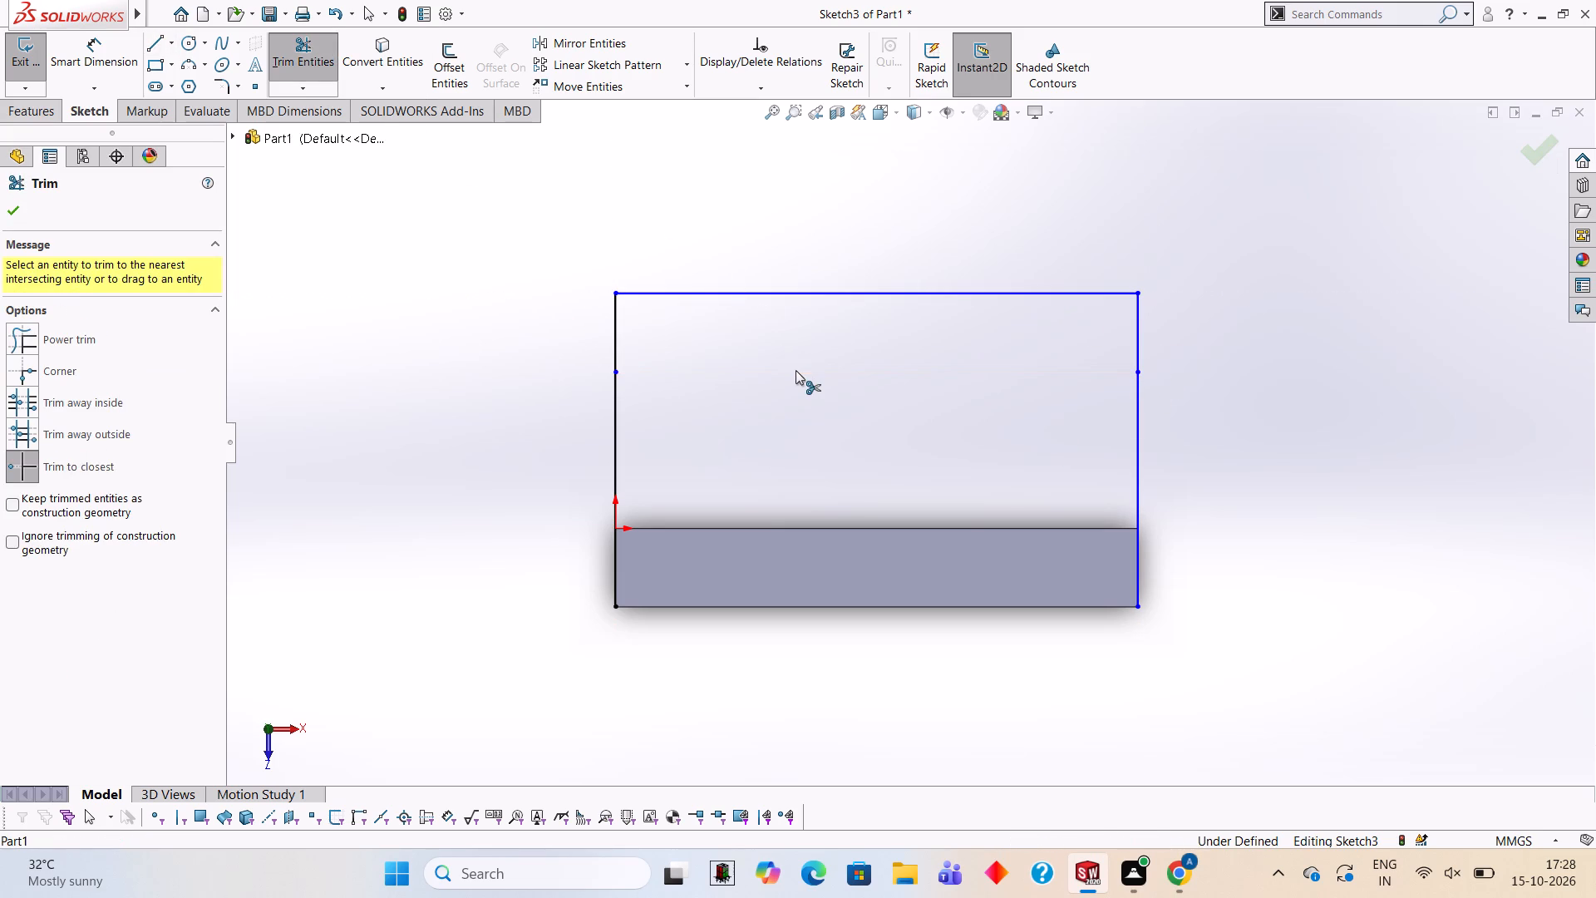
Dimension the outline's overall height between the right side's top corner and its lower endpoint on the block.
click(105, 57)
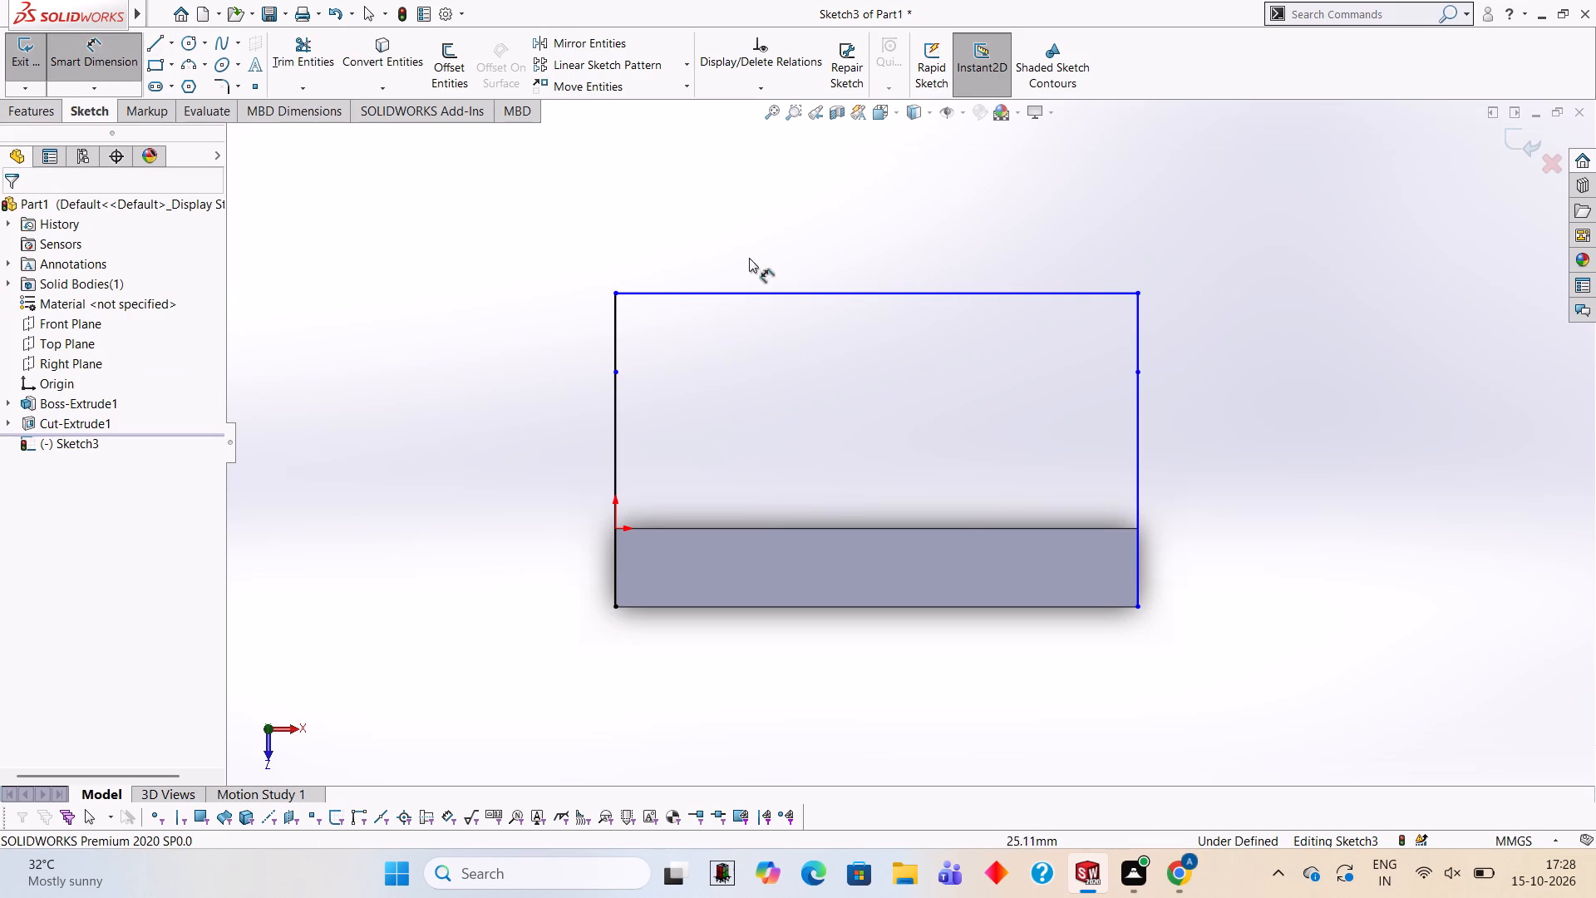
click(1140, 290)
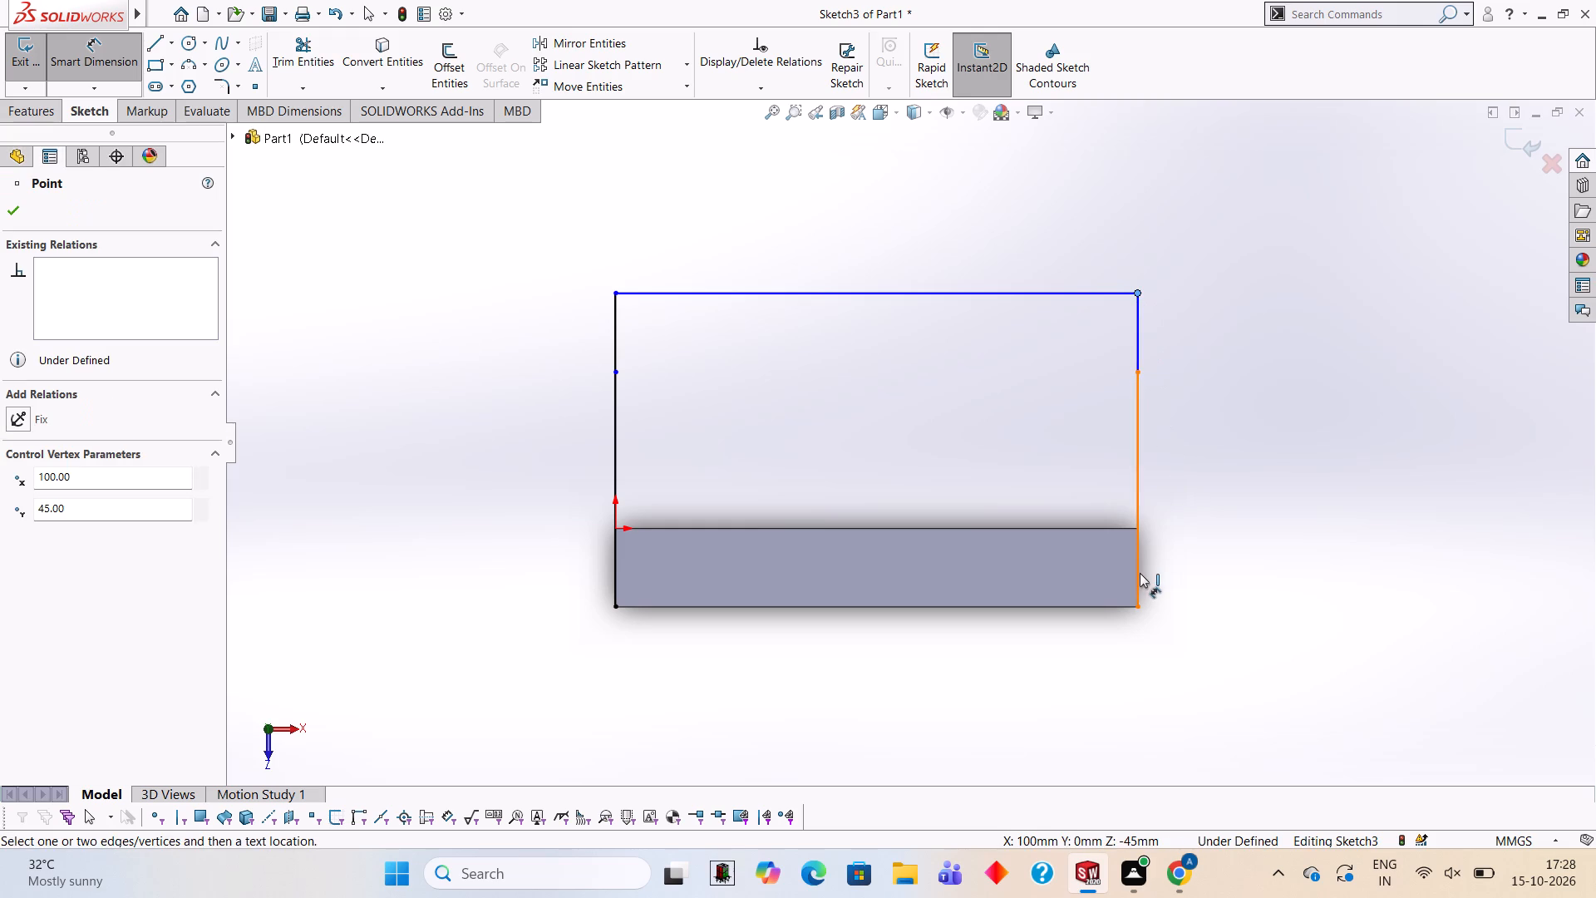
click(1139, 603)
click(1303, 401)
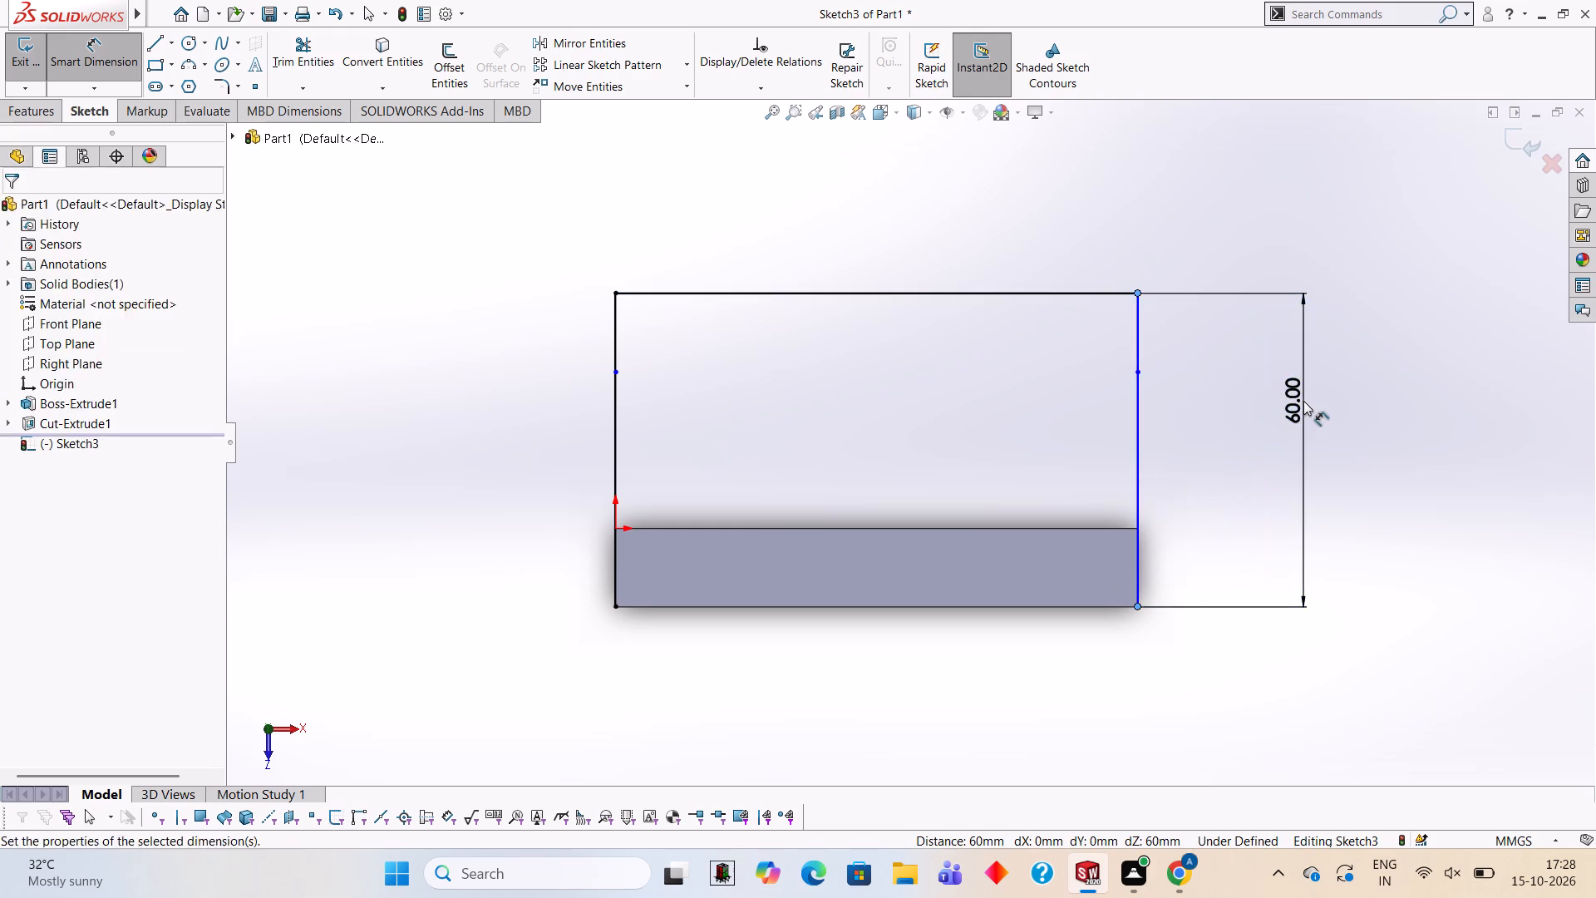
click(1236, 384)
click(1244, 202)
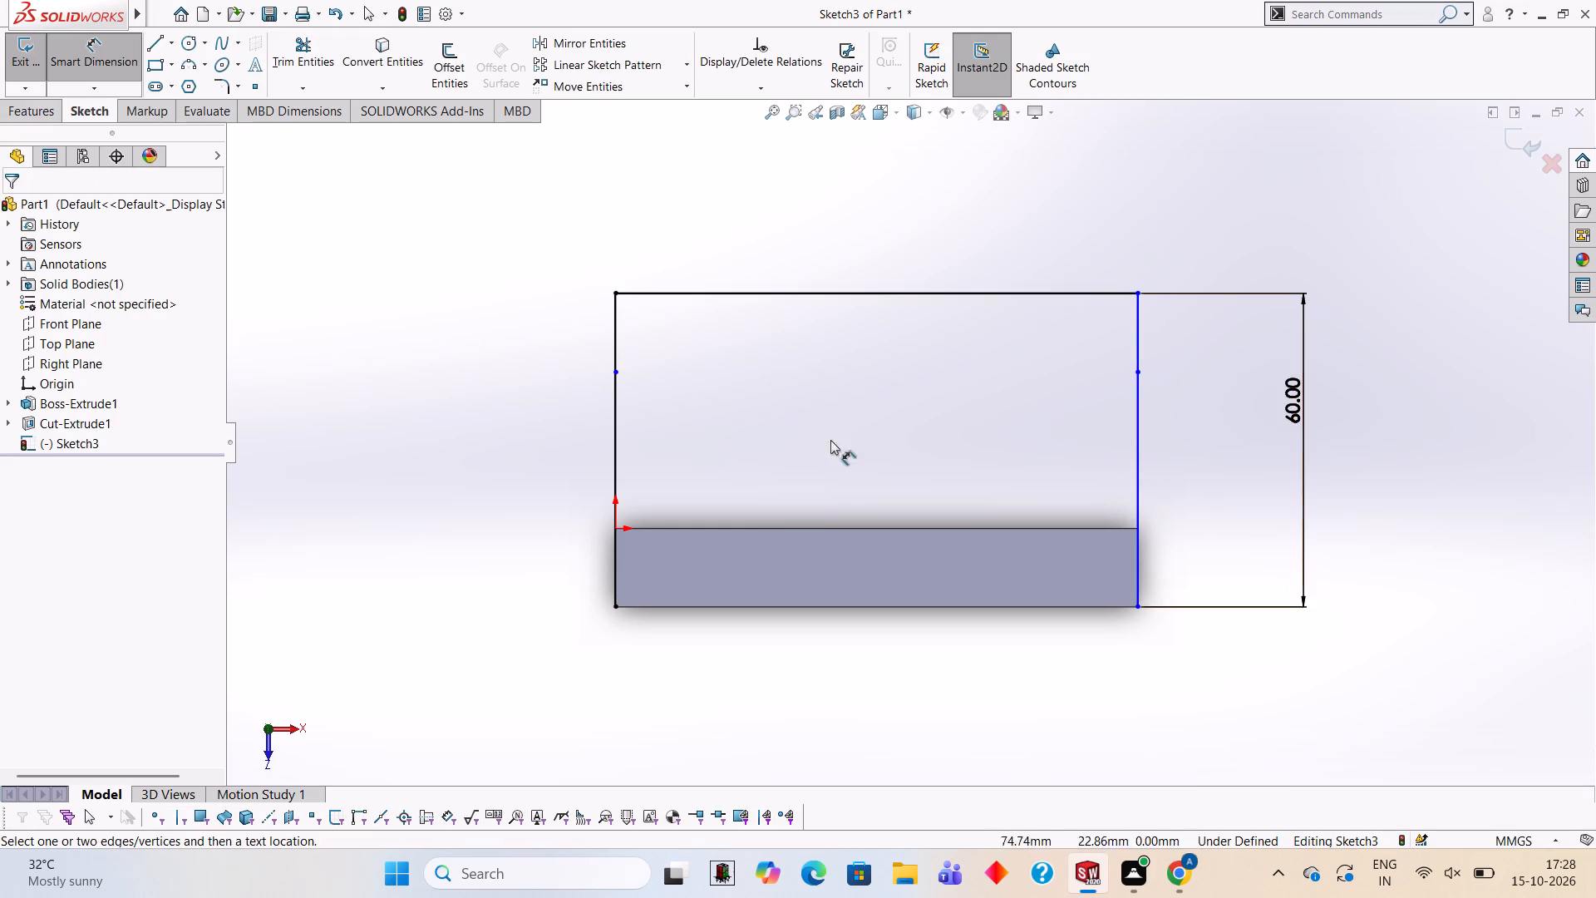
Dimension the length of the outline's top horizontal line.
click(838, 295)
click(860, 210)
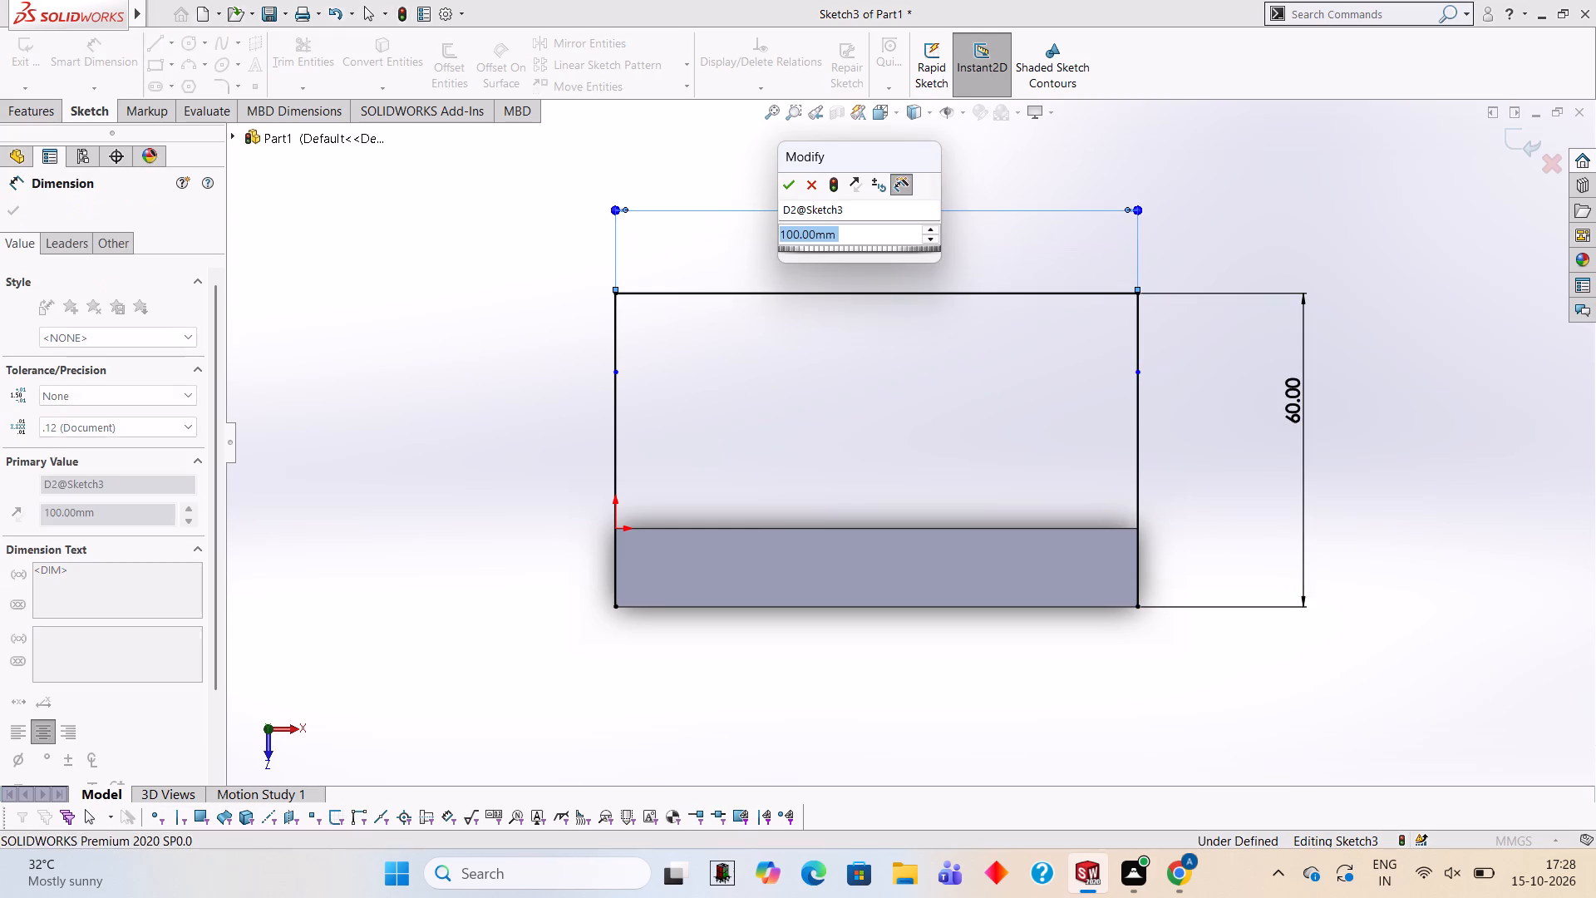
click(788, 185)
click(1135, 180)
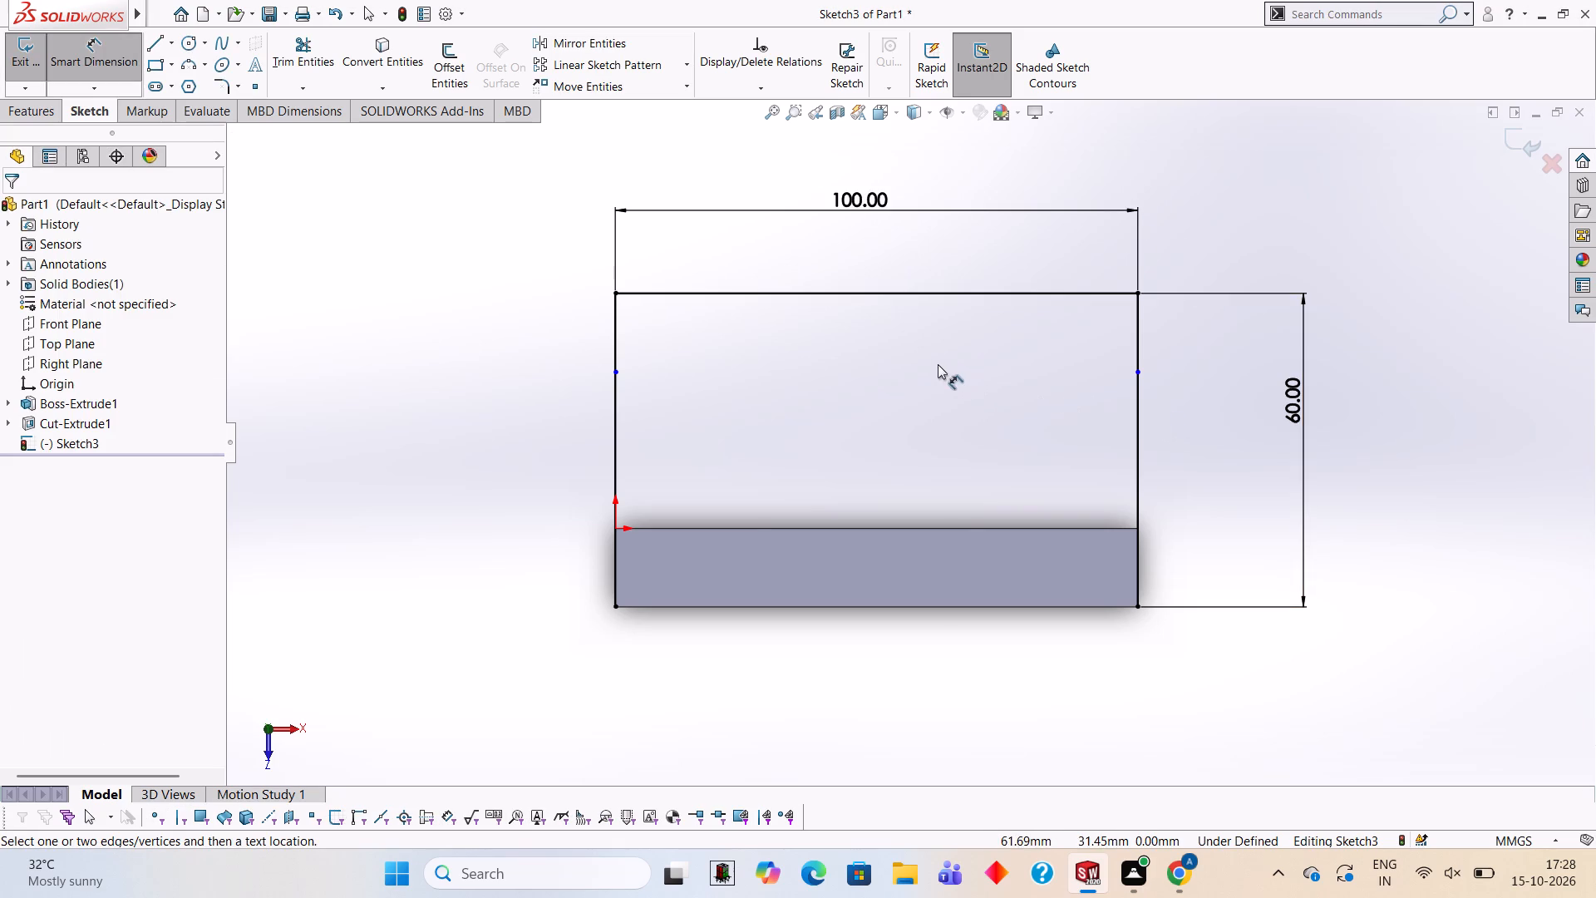
Trim away all vertical segments on both sides of the outline, keeping only the top horizontal line.
click(310, 61)
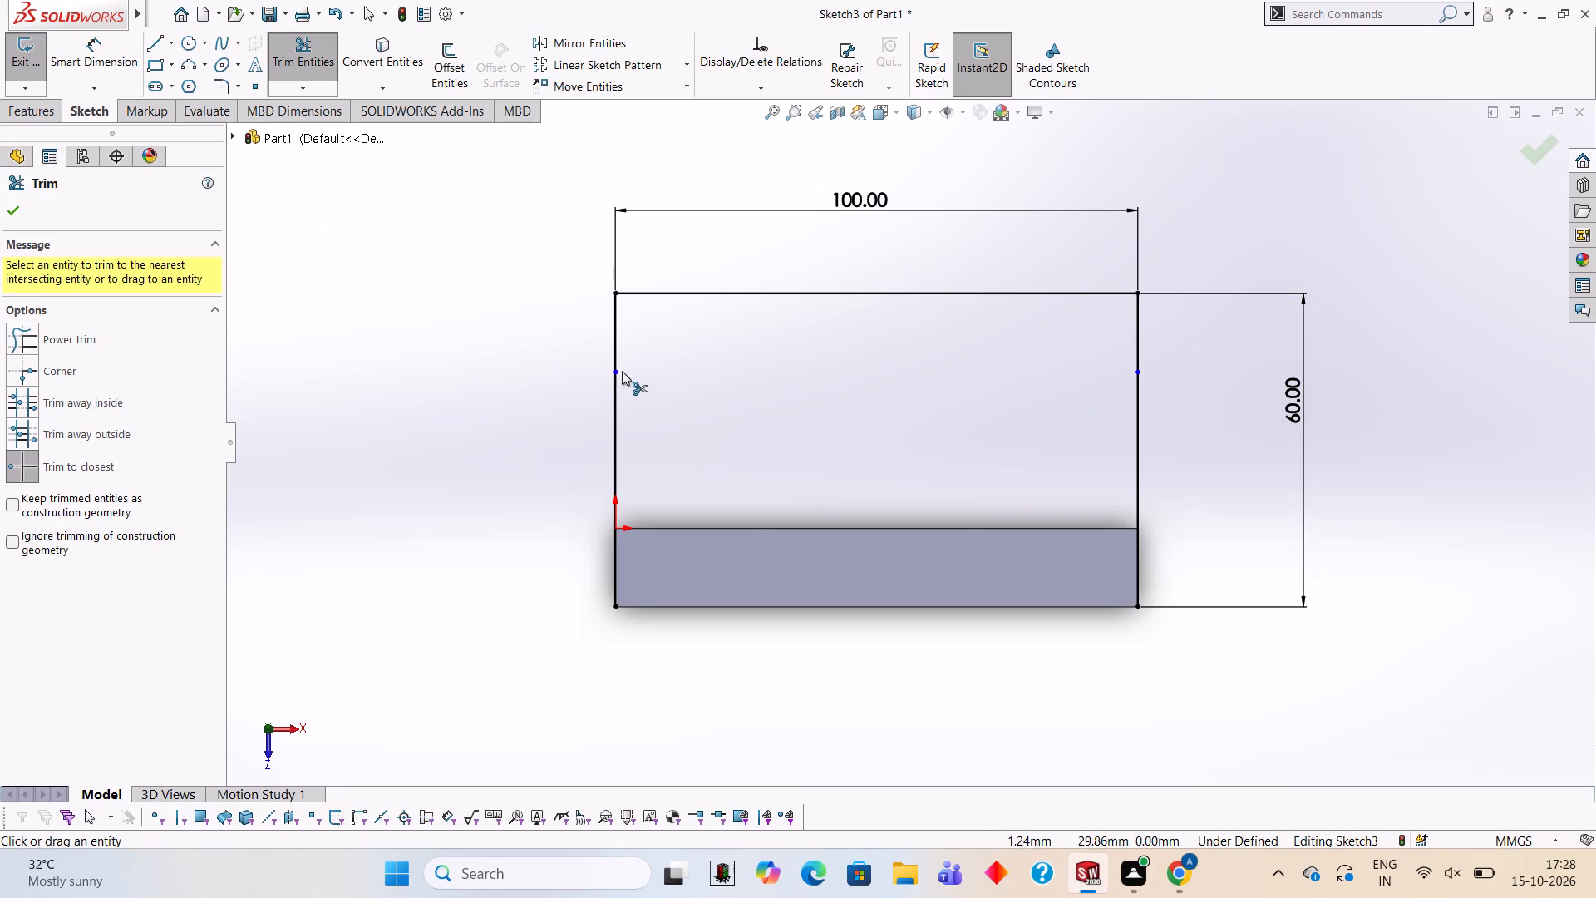
click(619, 365)
click(618, 397)
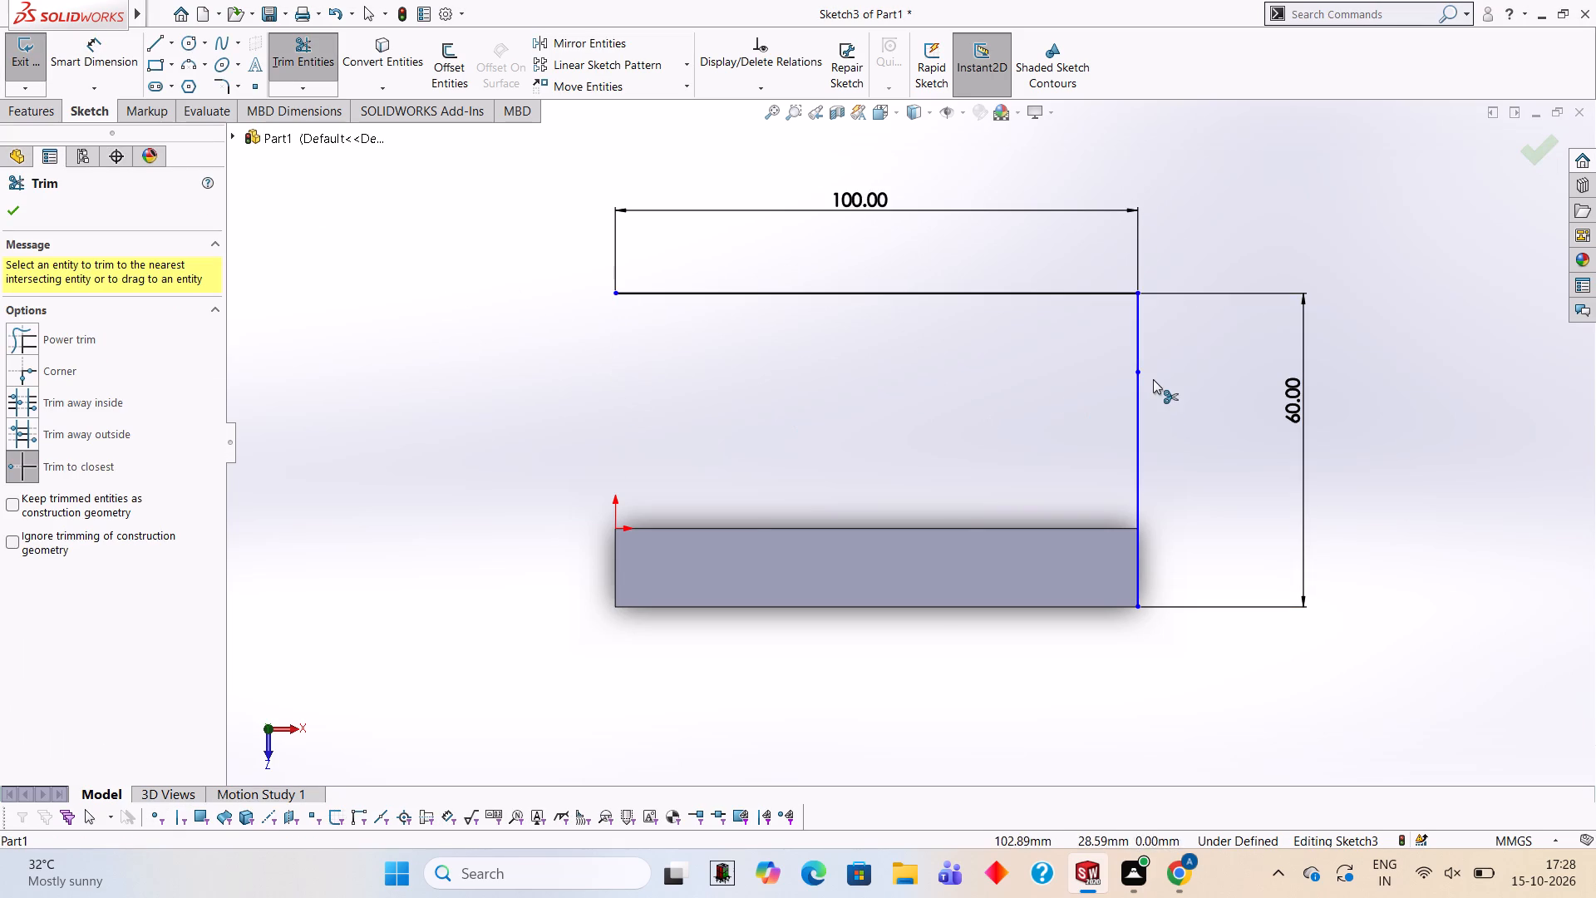
click(1140, 349)
click(1141, 391)
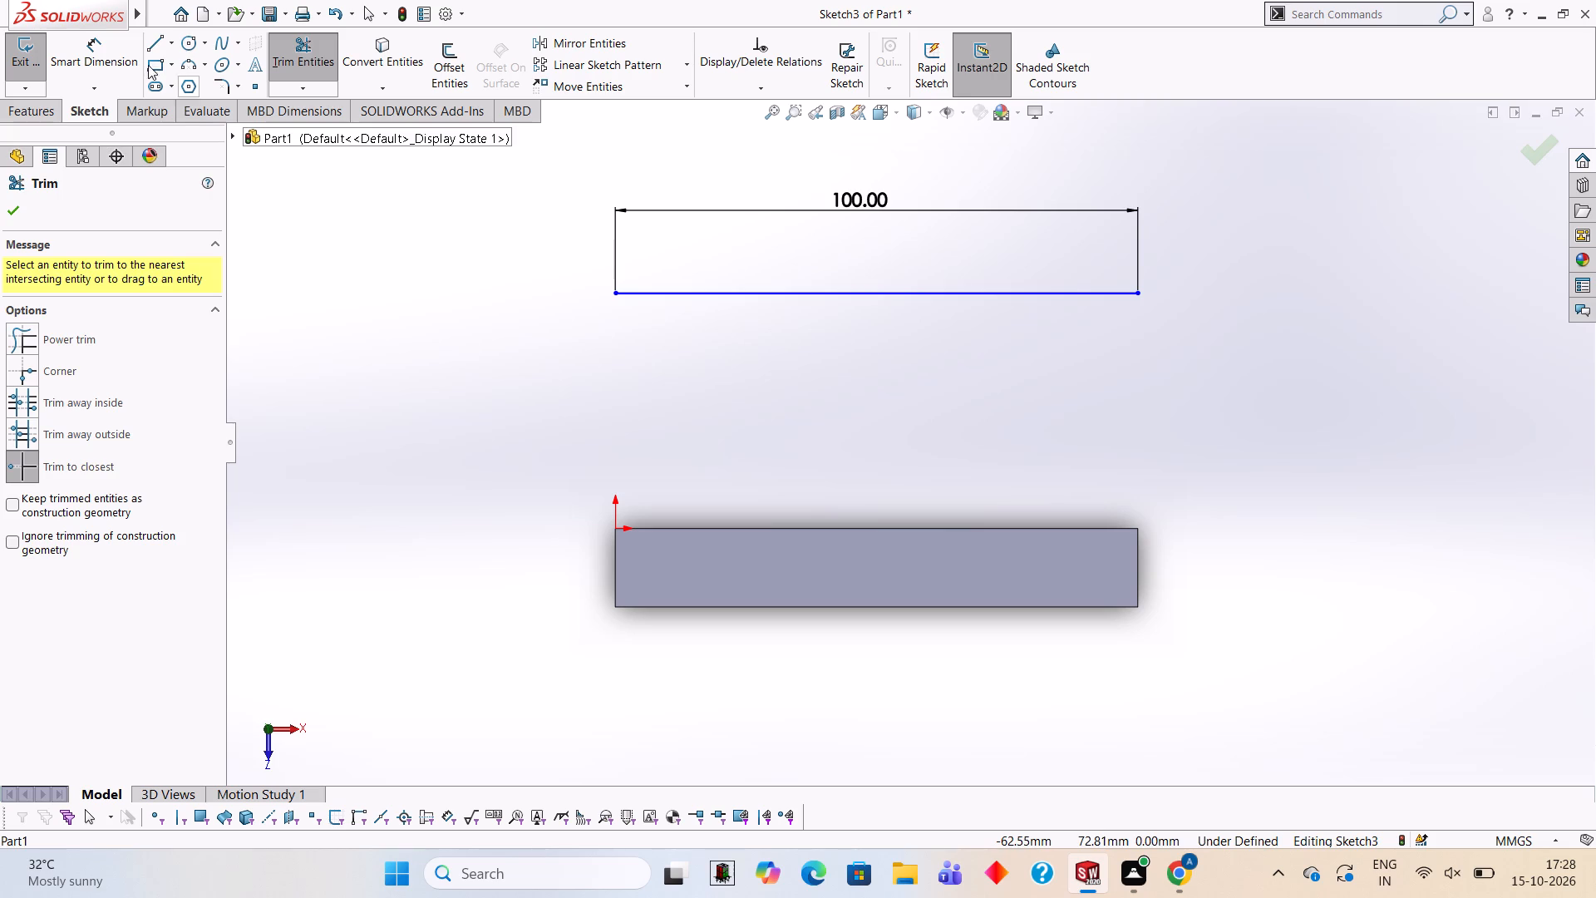
Close a 100 x 45 mm rectangle from the top line: down to the origin, along the block's edge, and back up.
click(146, 47)
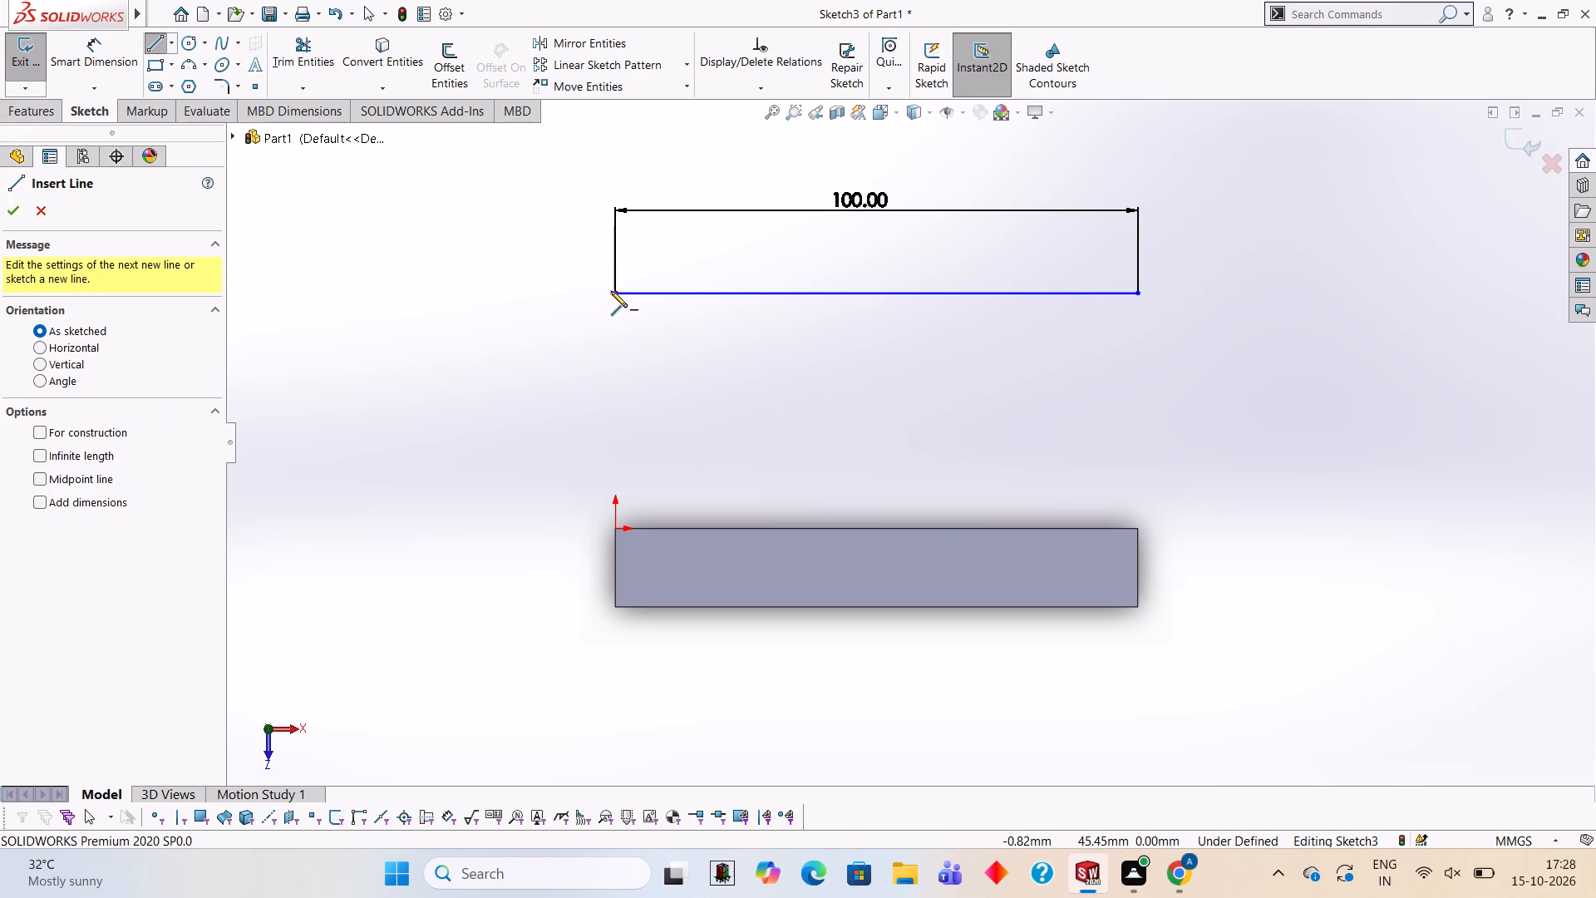
click(614, 293)
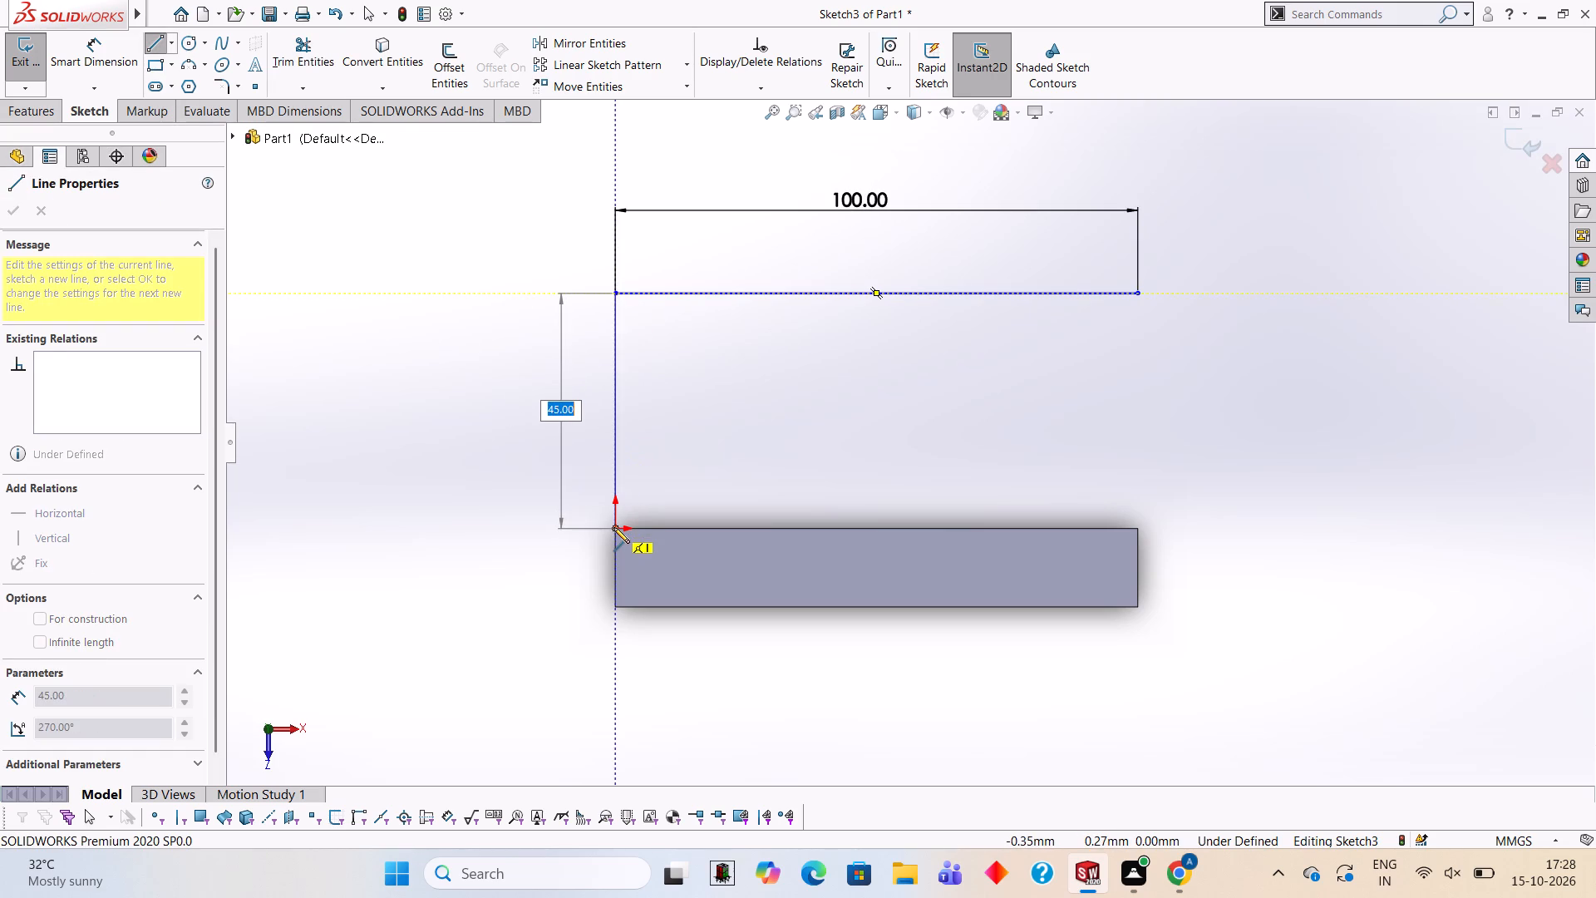
click(613, 527)
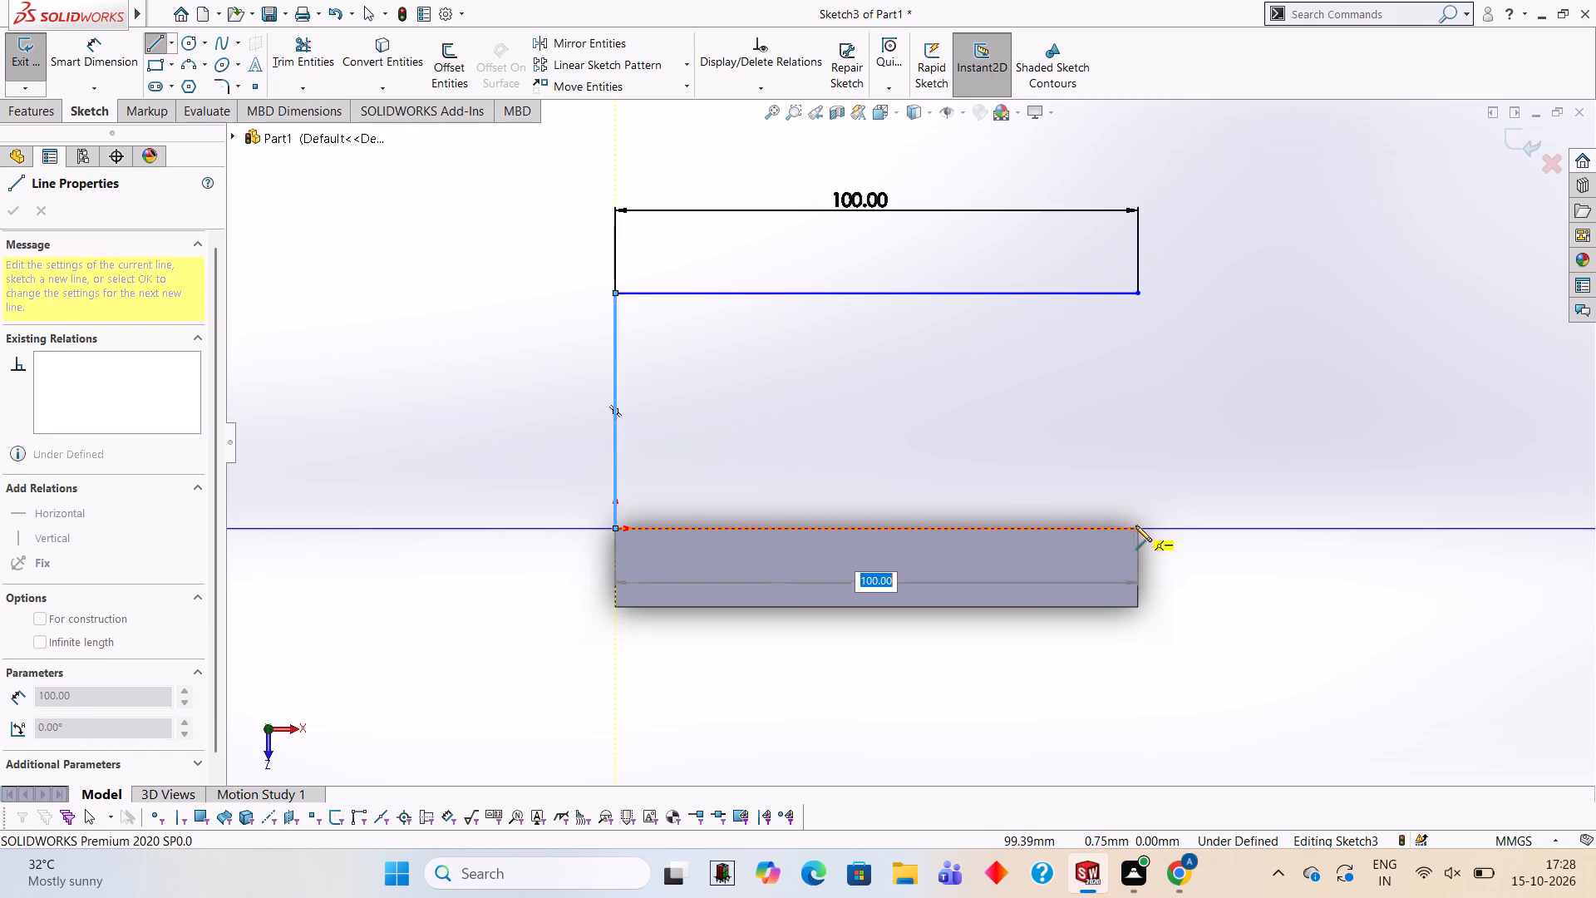
click(1138, 526)
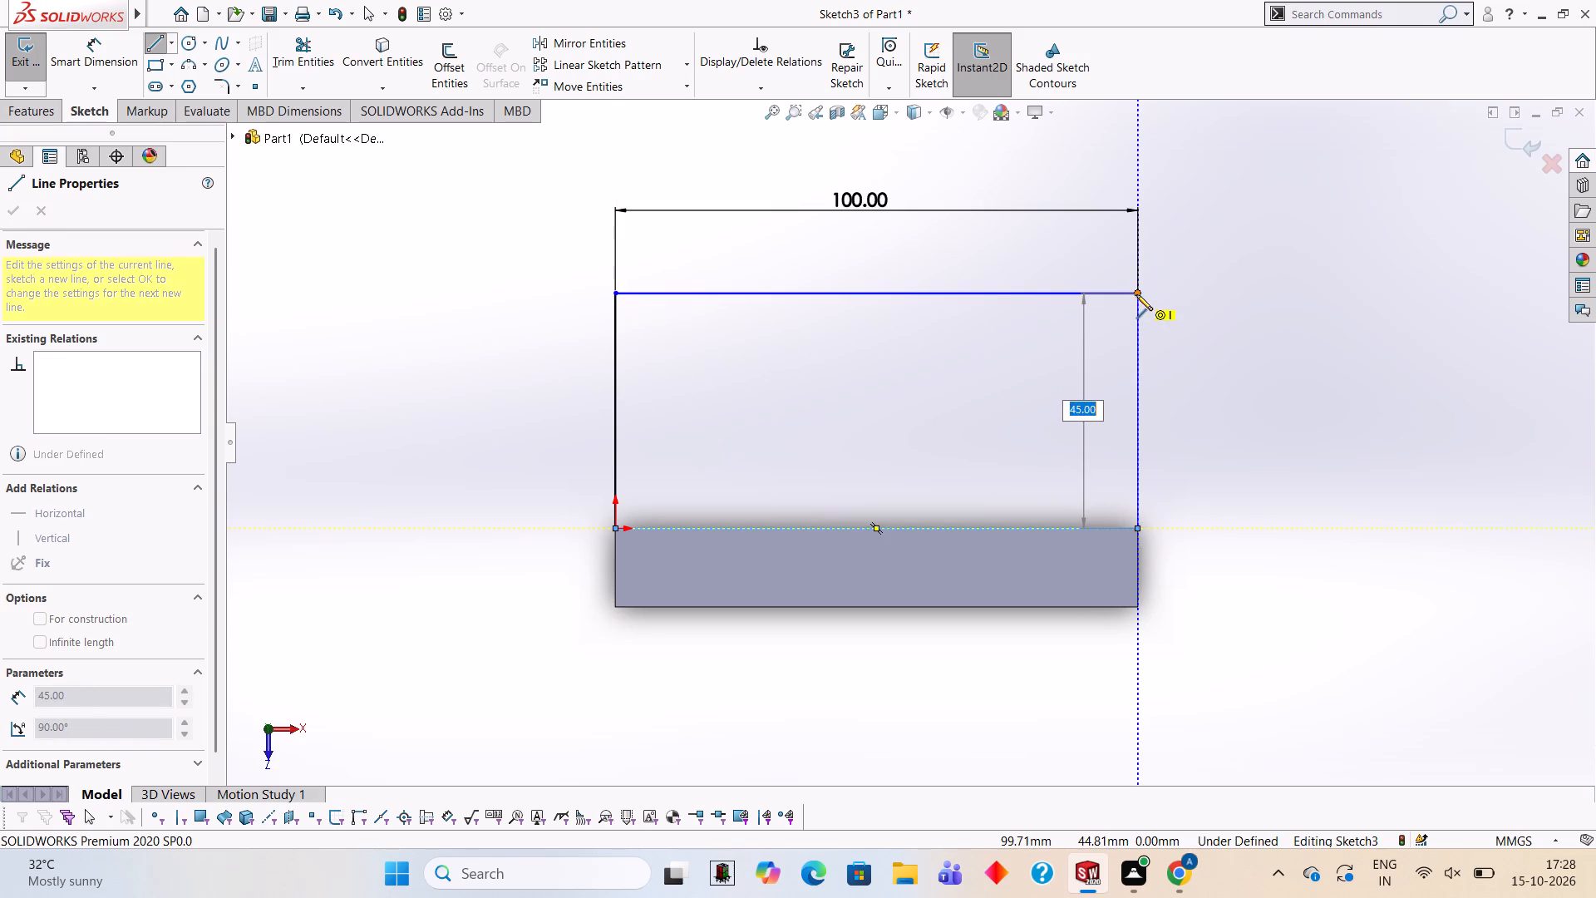
click(1136, 294)
key(Escape)
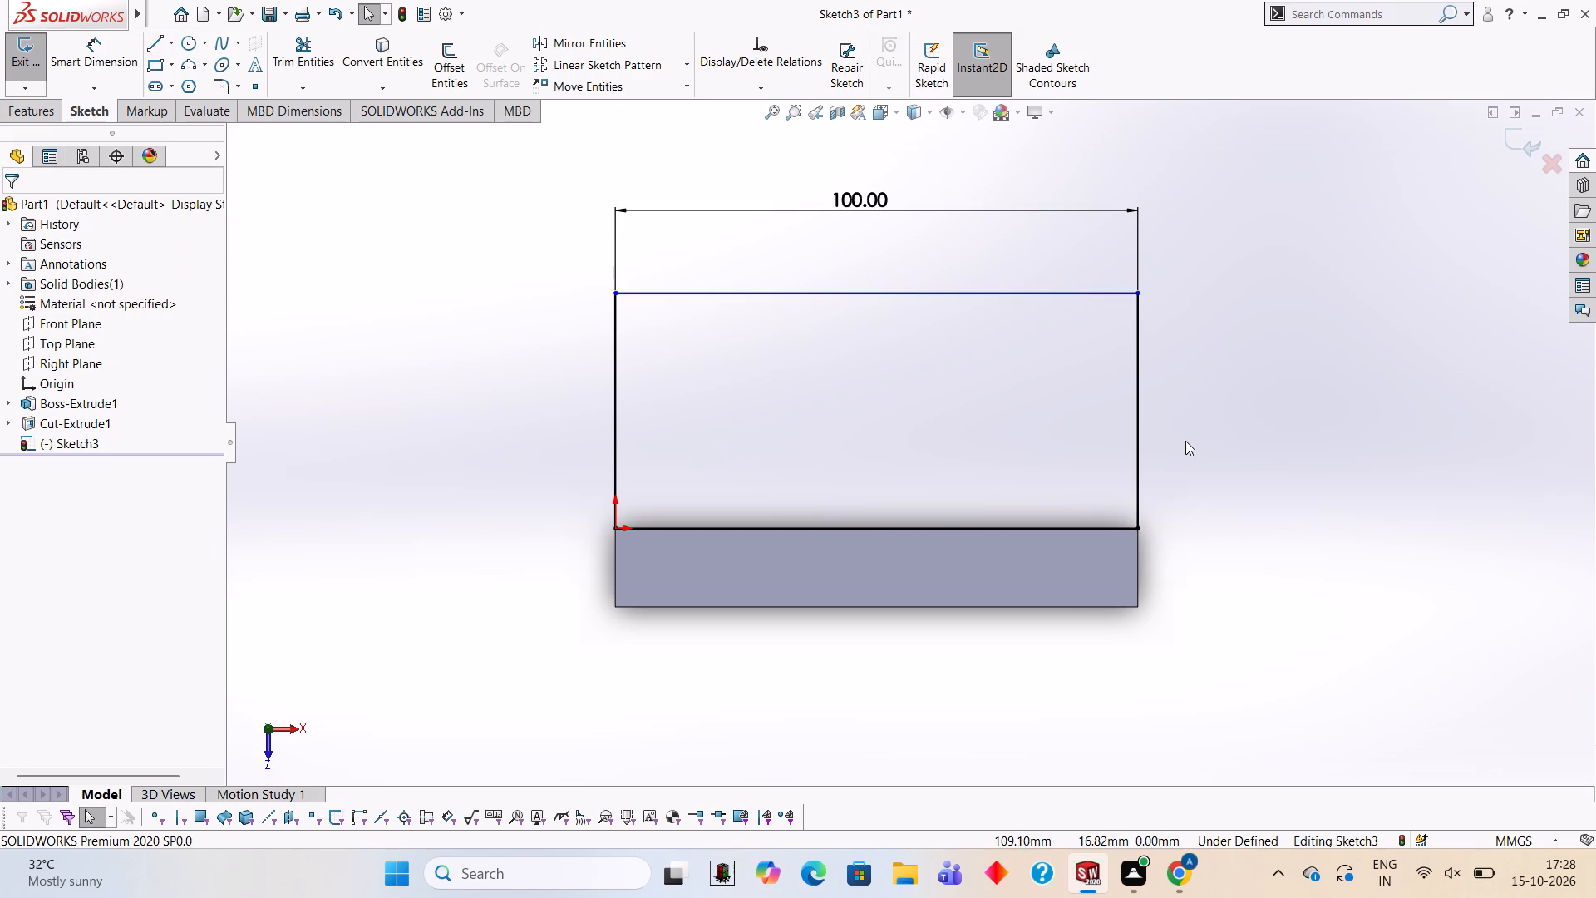
Dimension the rectangle's height between its top line and the line on the block's edge.
click(121, 61)
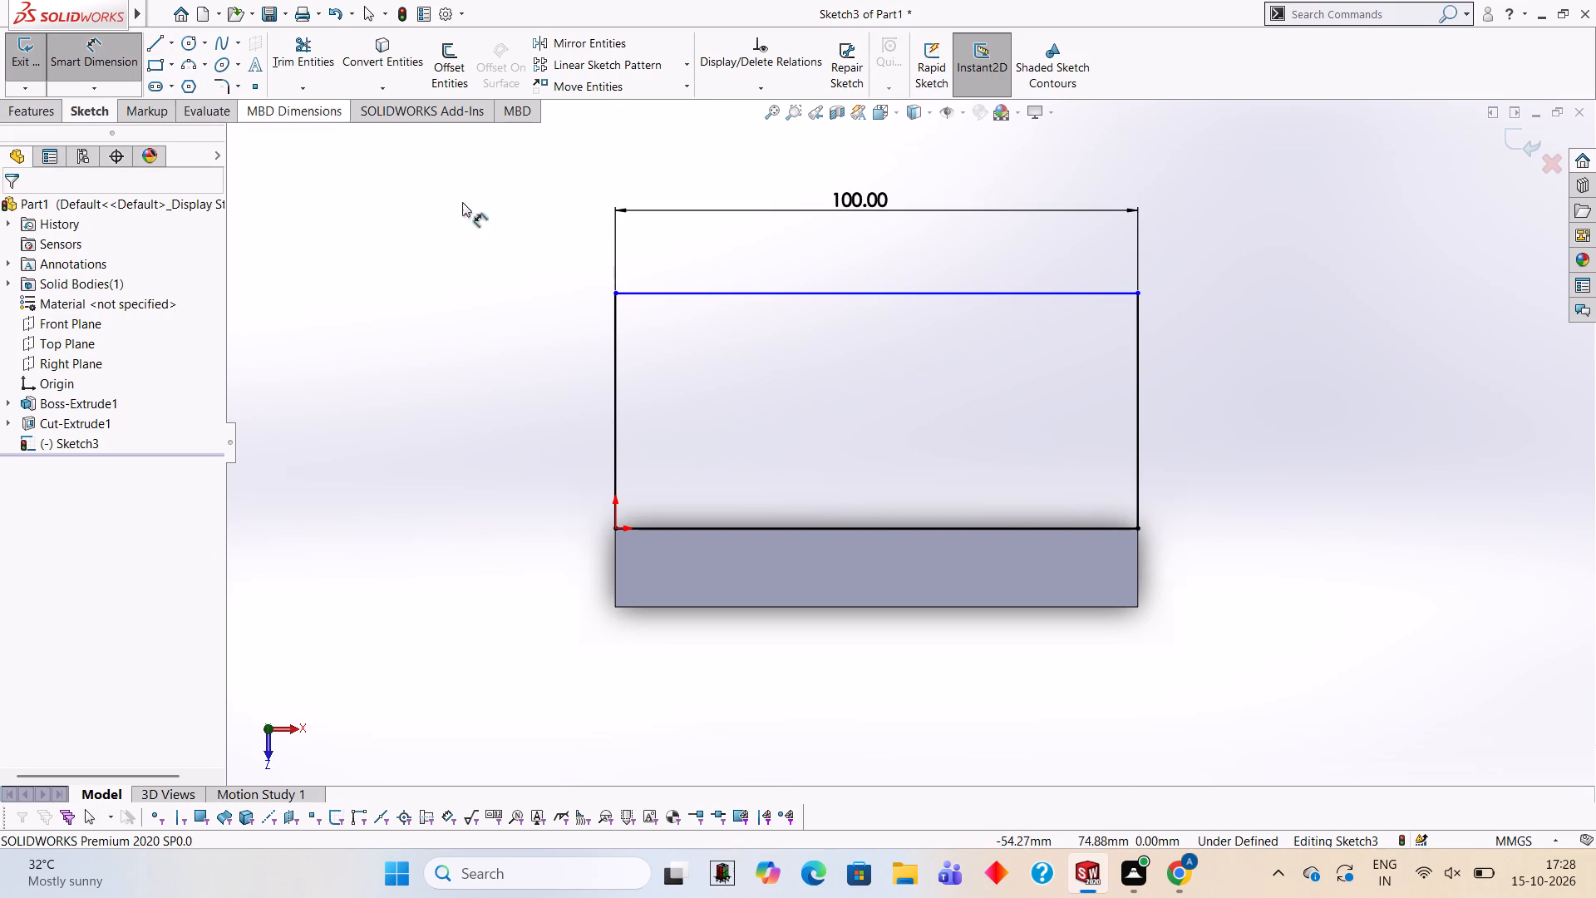
click(1033, 289)
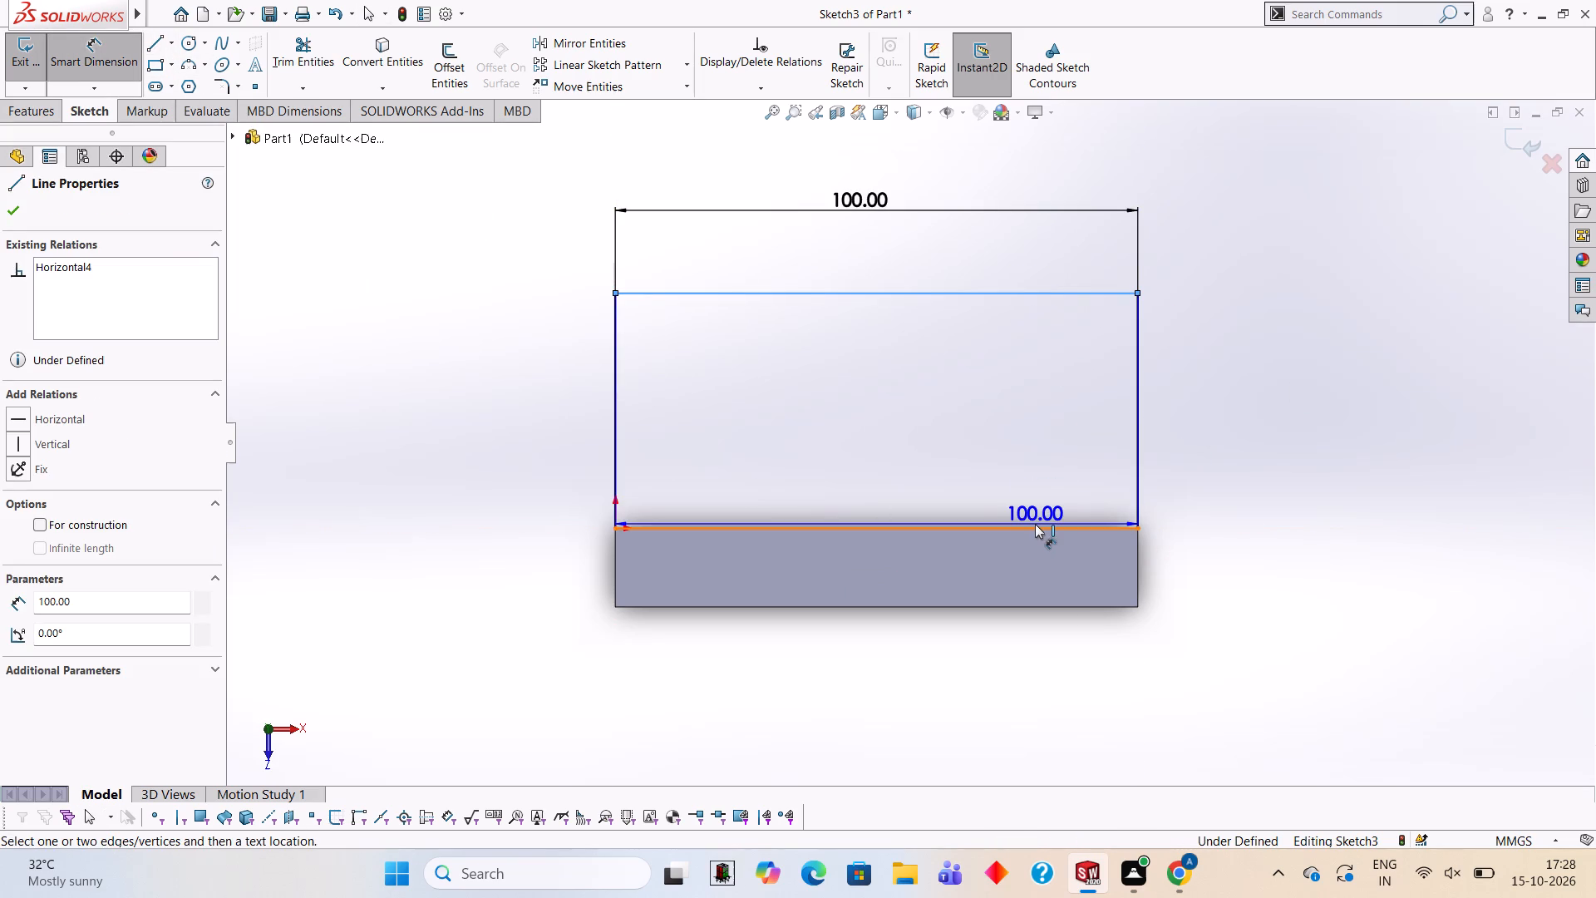
click(1035, 524)
click(1278, 426)
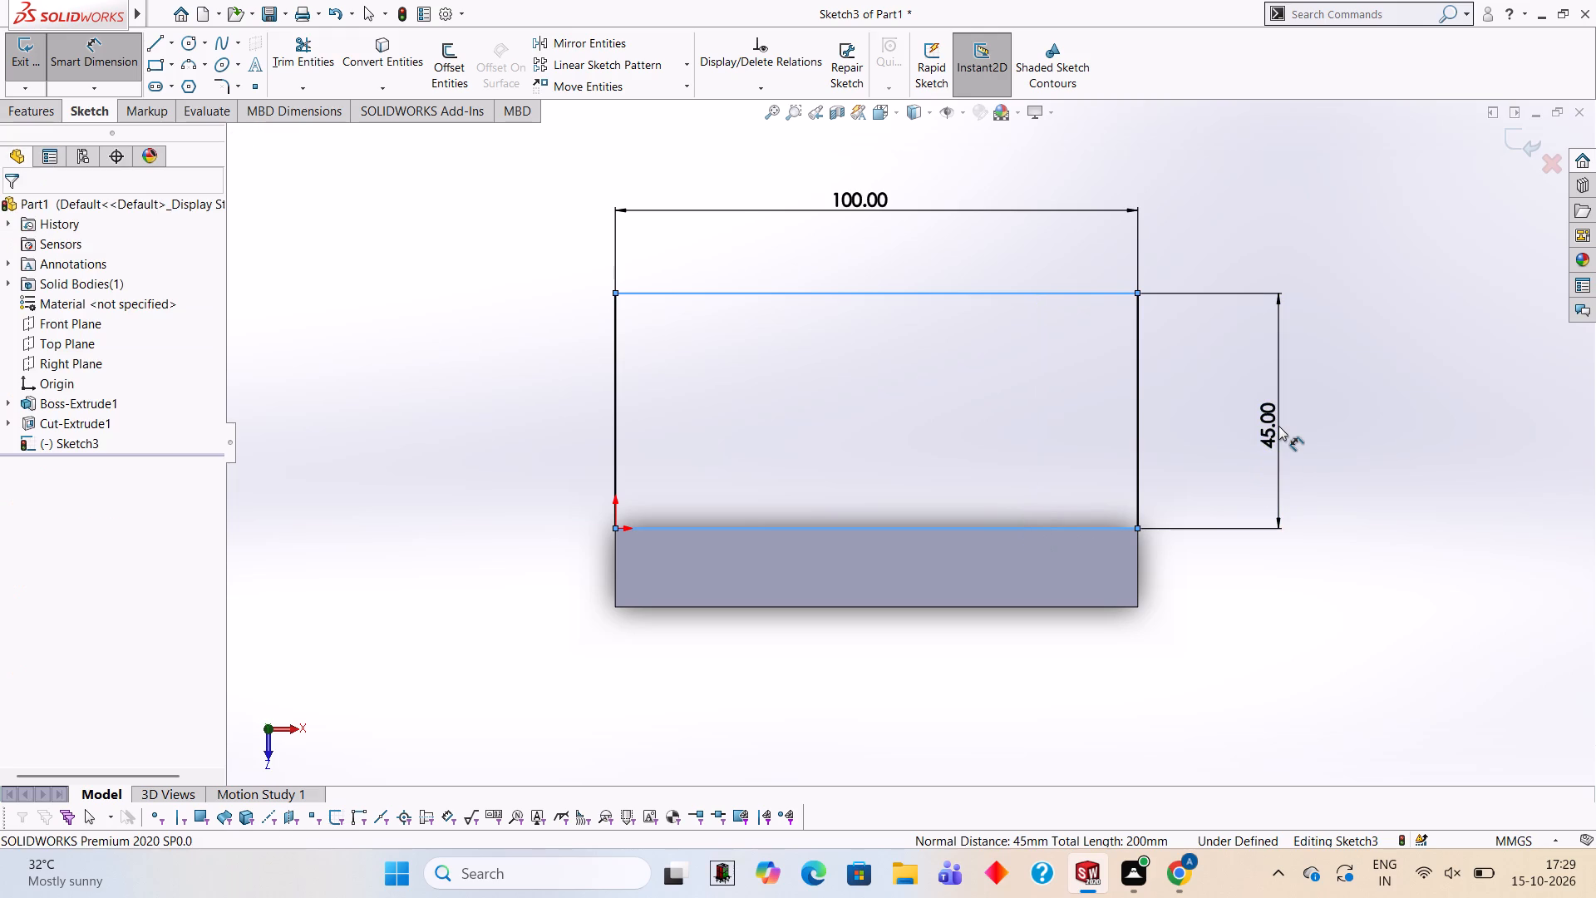
click(1208, 396)
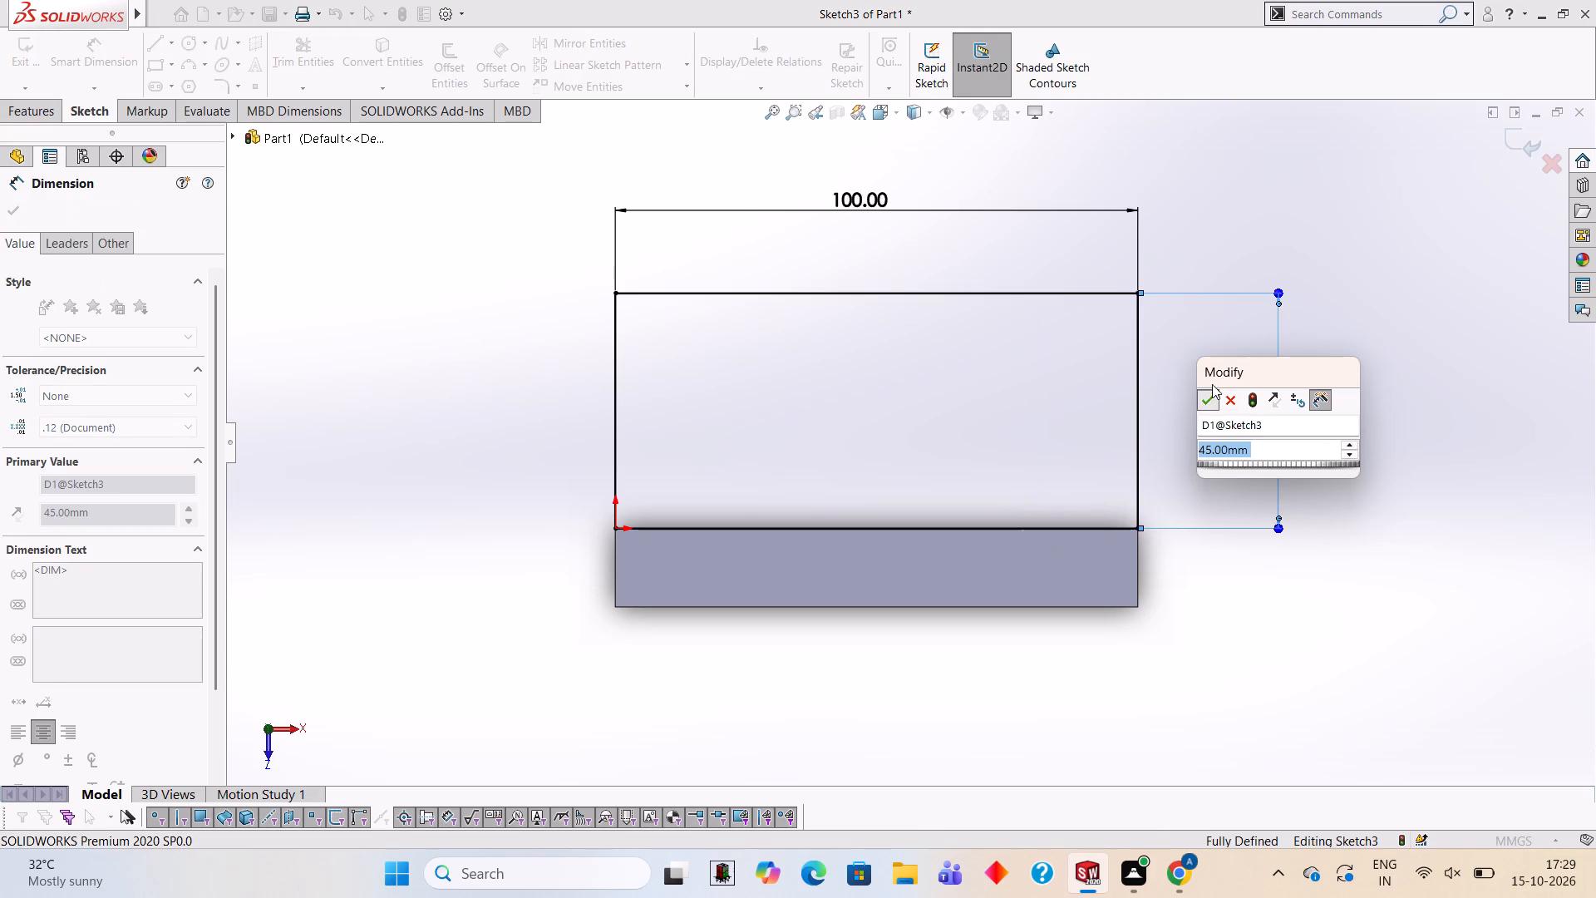
click(1253, 259)
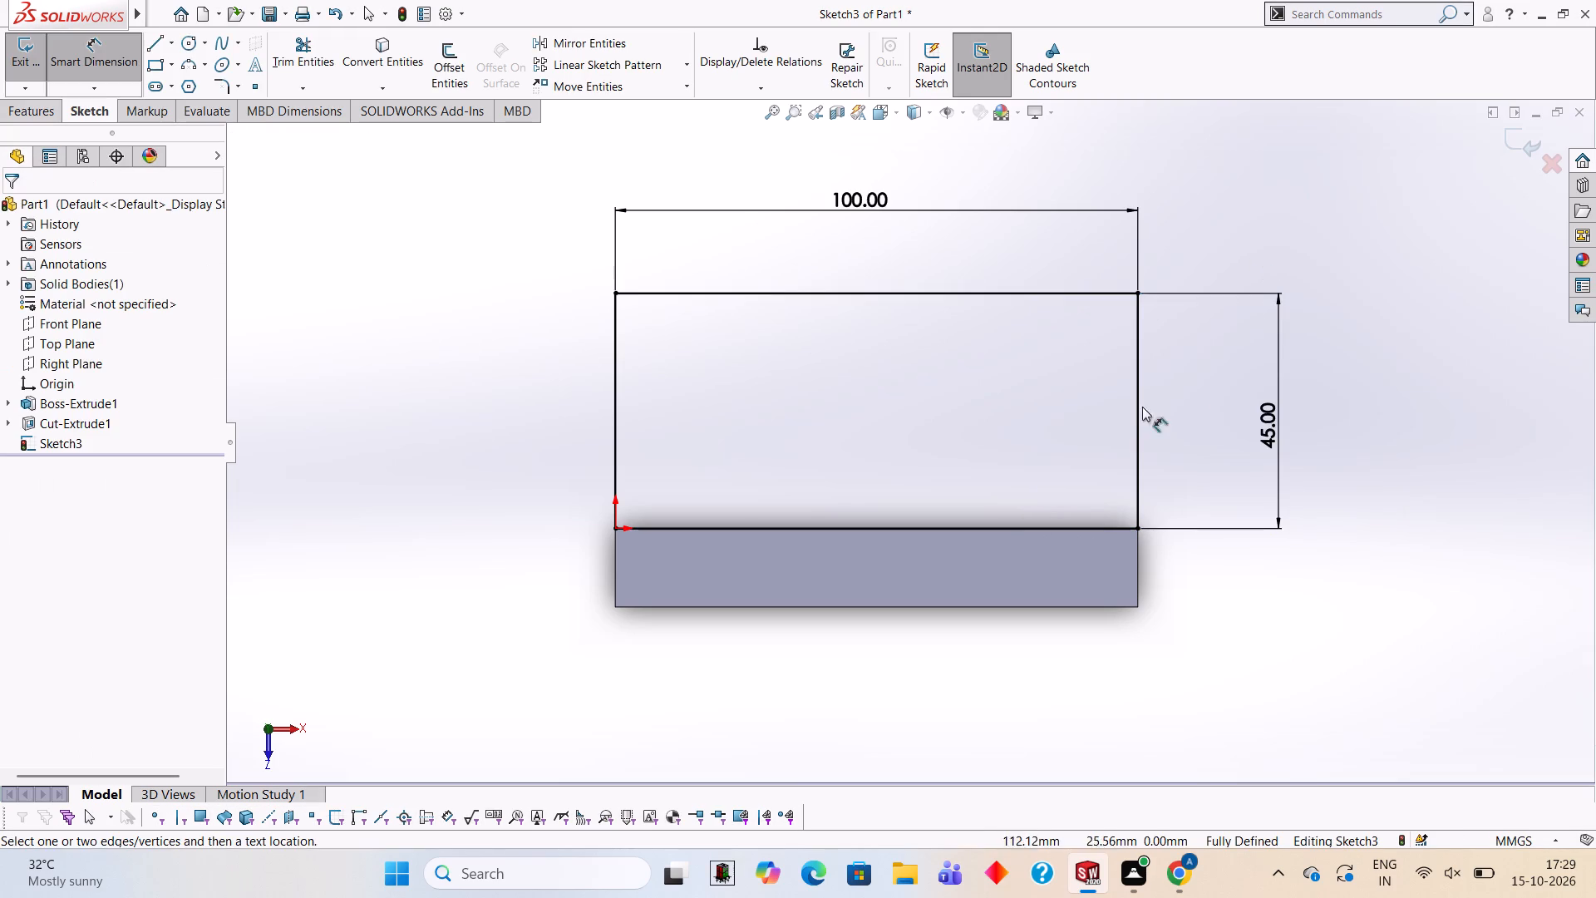
Extrude the rectangle as a merged boss with a blind depth of 15 mm, reversed to go down alongside the block.
click(22, 119)
click(34, 64)
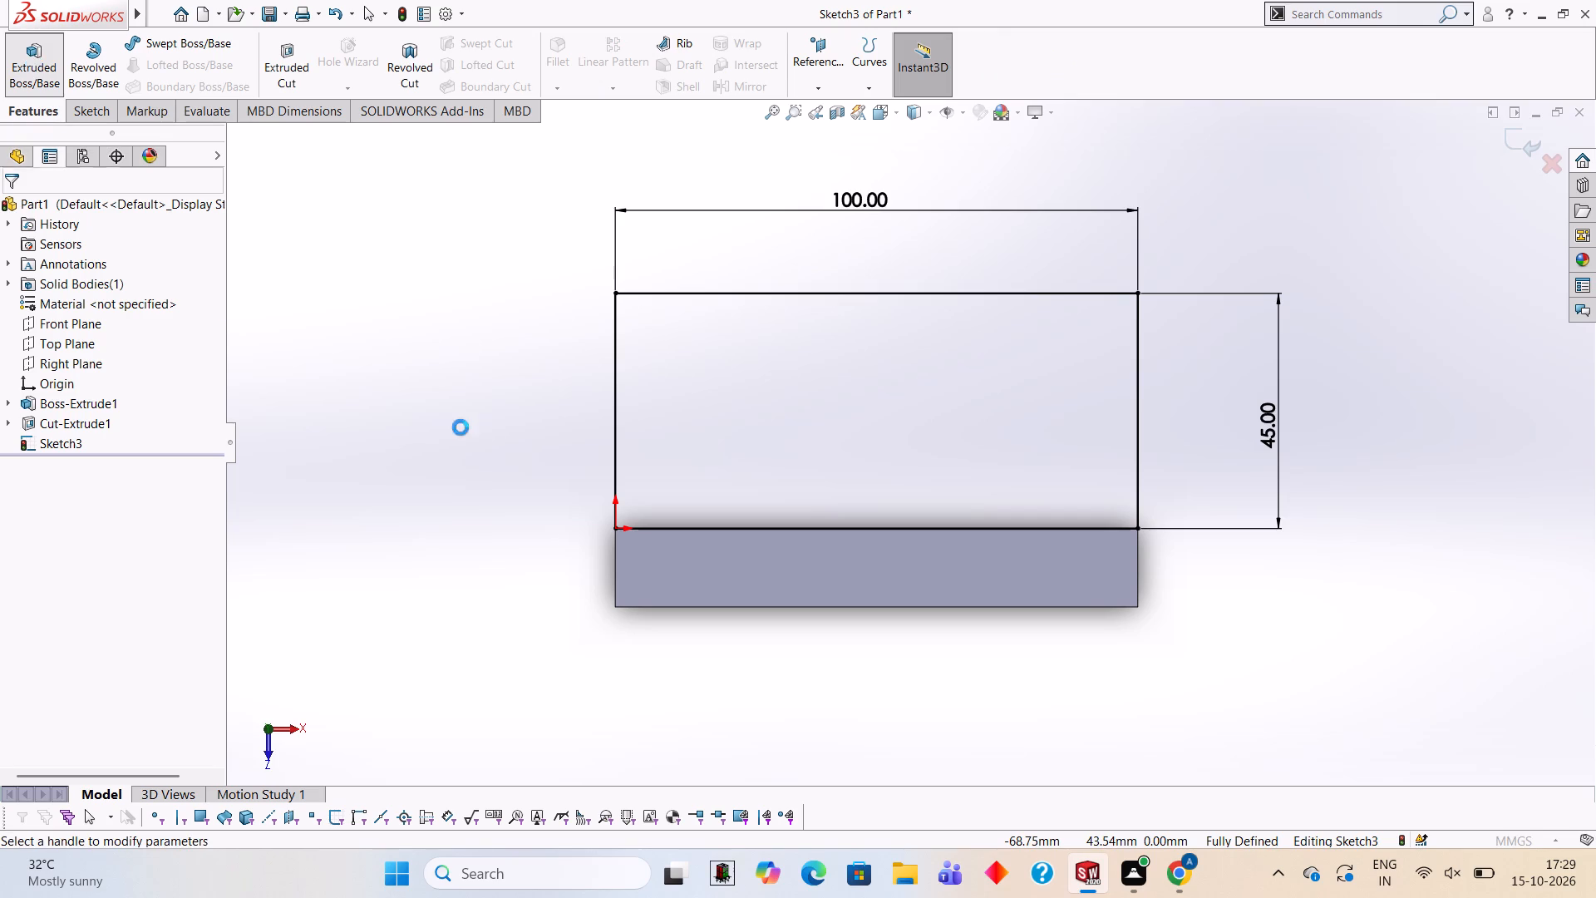
middle_drag(524, 442, 796, 315)
scroll(627, 447, down, 1)
middle_drag(1048, 680, 1010, 403)
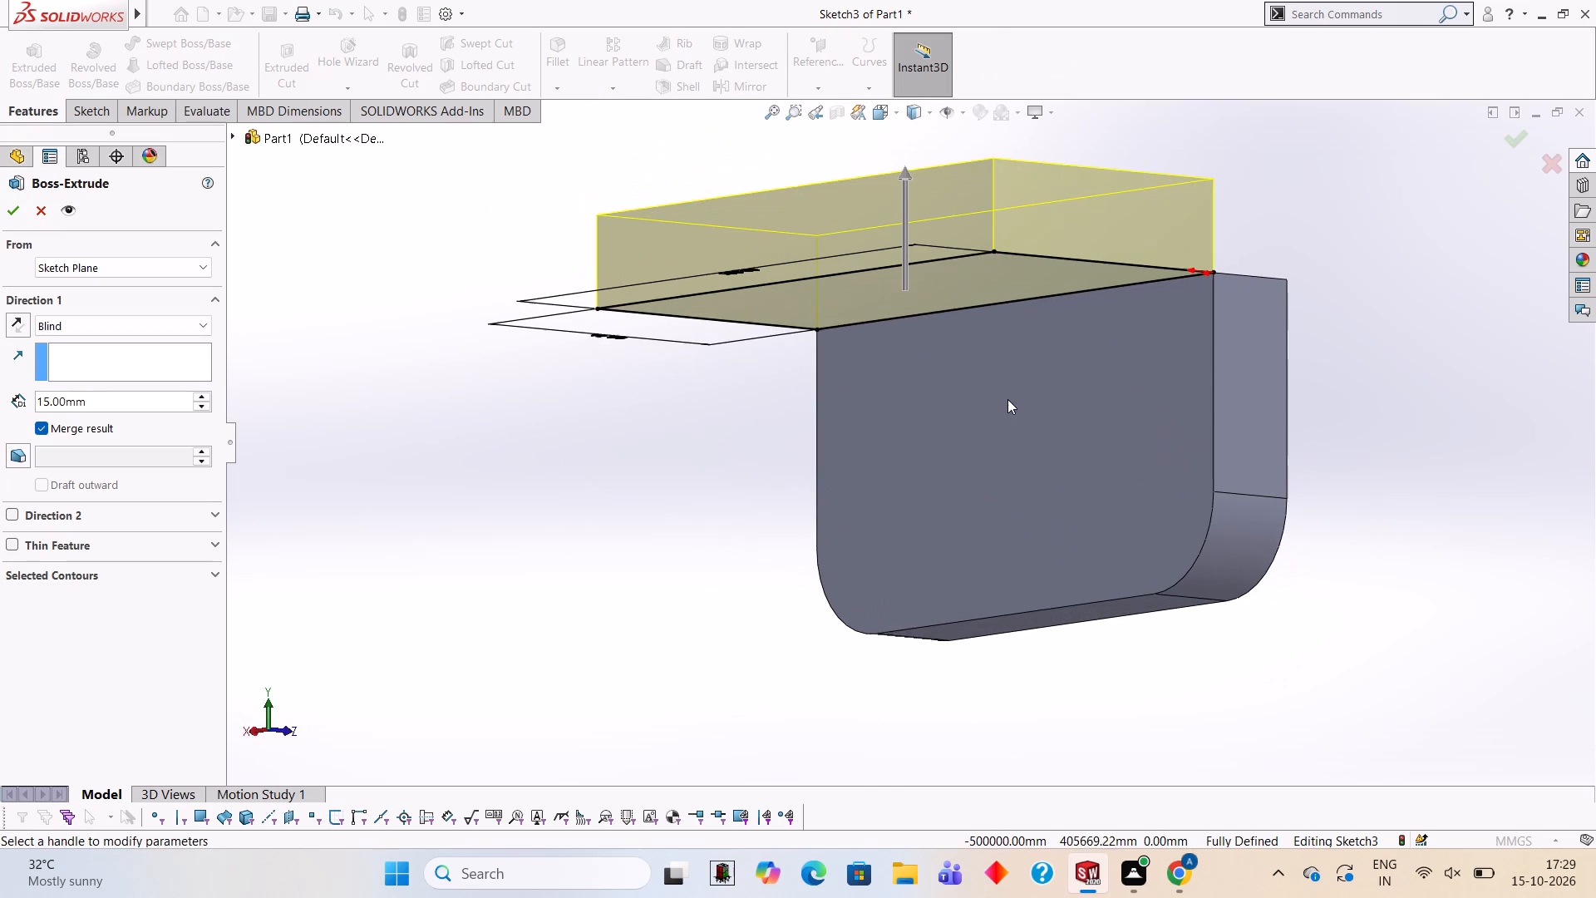
click(18, 316)
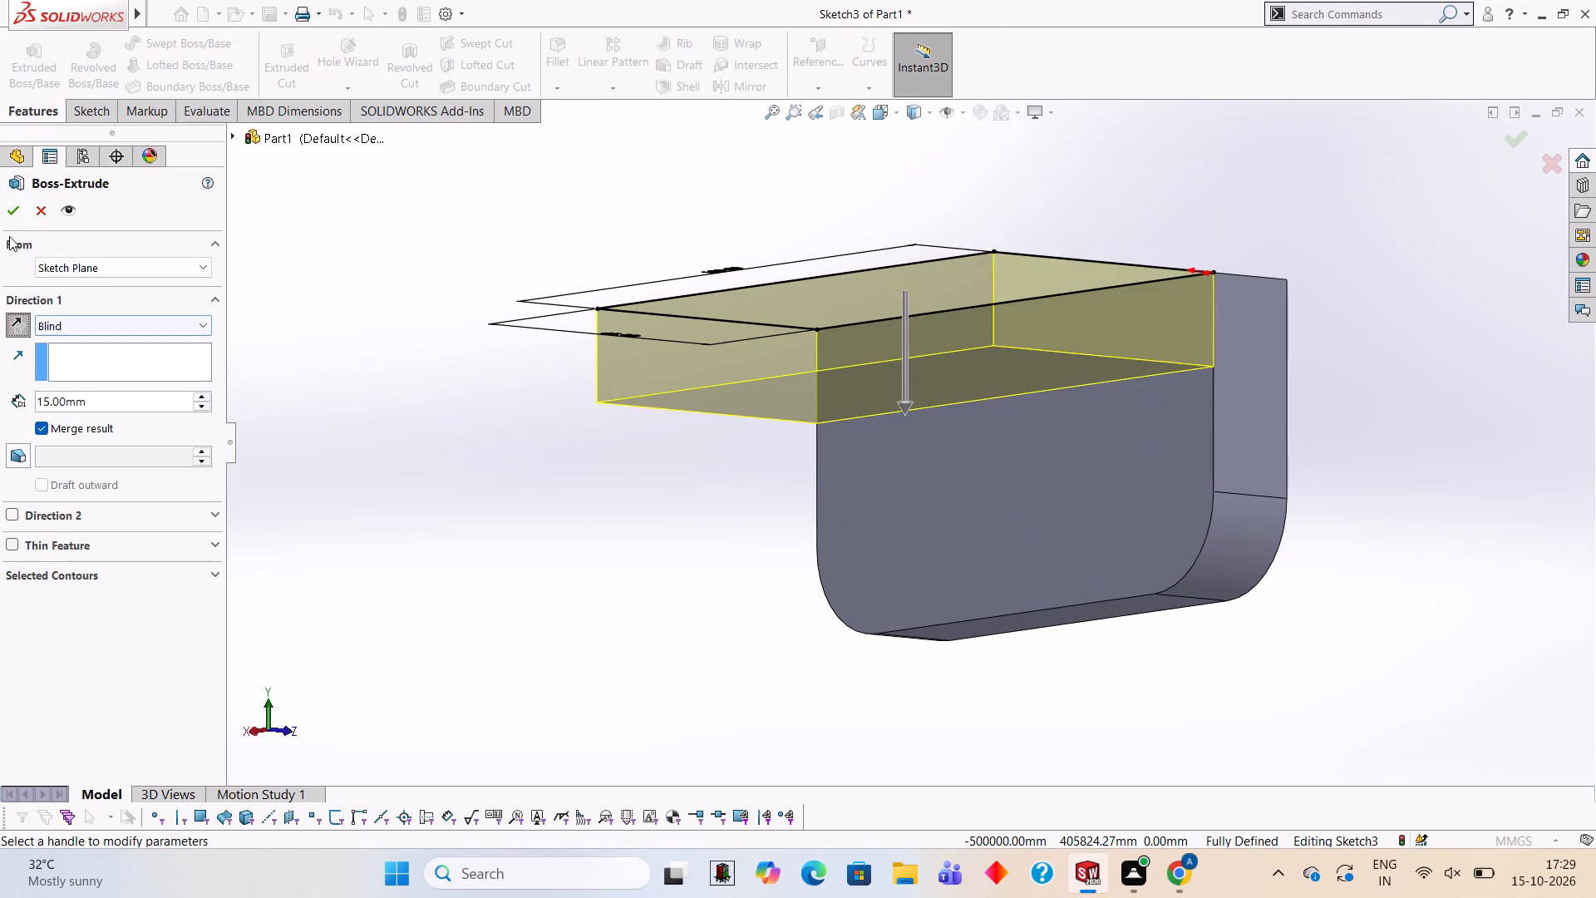
click(14, 212)
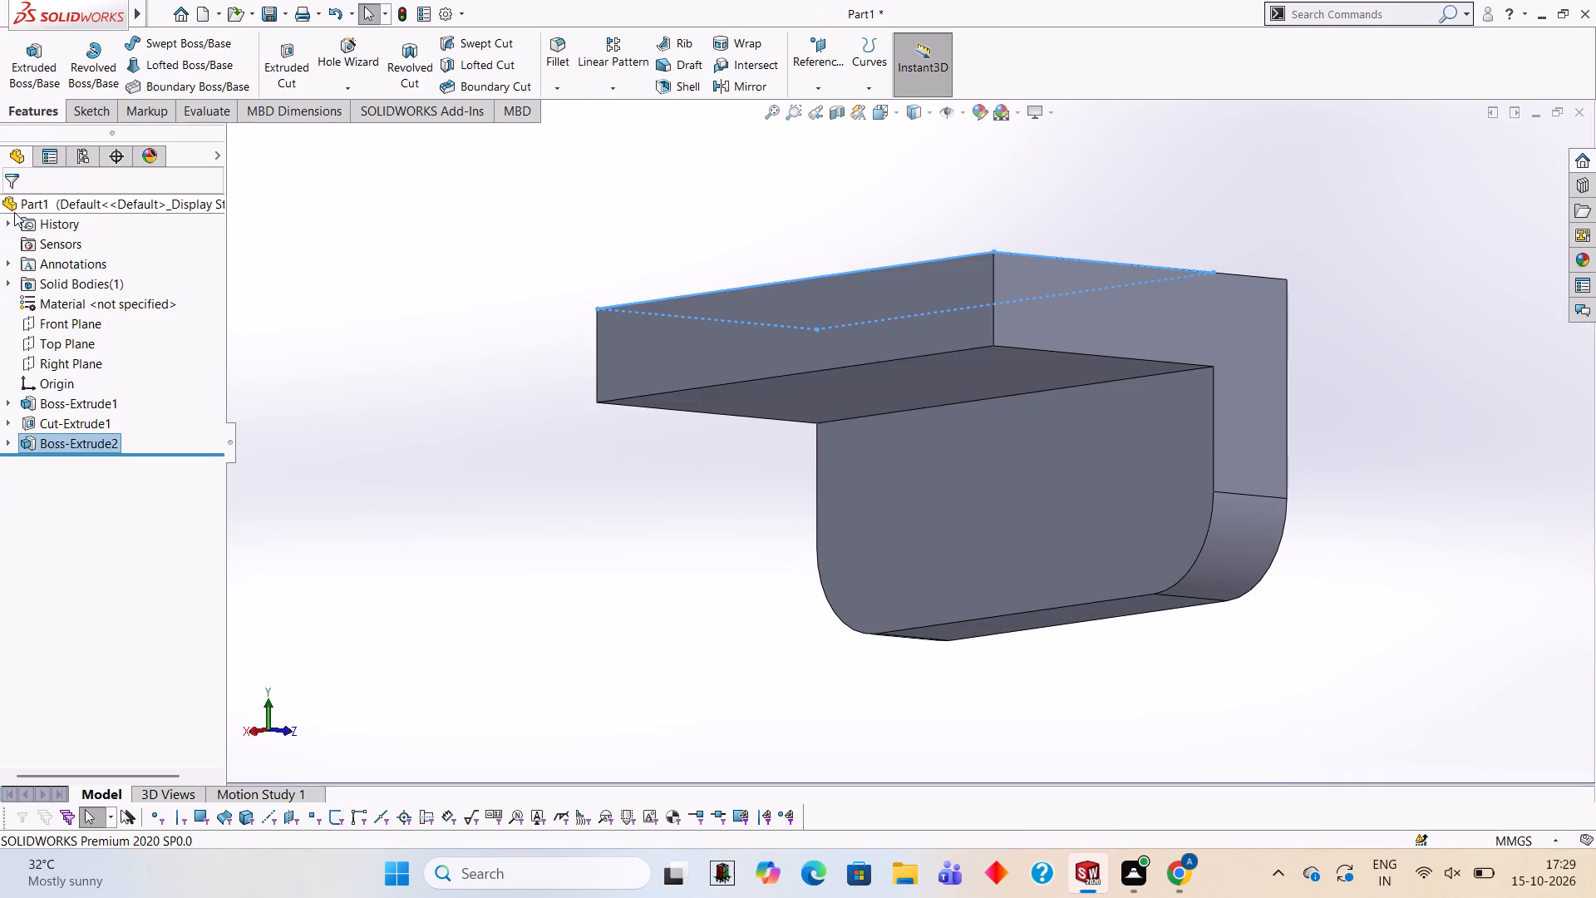
Start a new sketch on the underside face of the new 100 x 45 mm flange, viewed straight on.
click(477, 368)
middle_drag(648, 481, 802, 434)
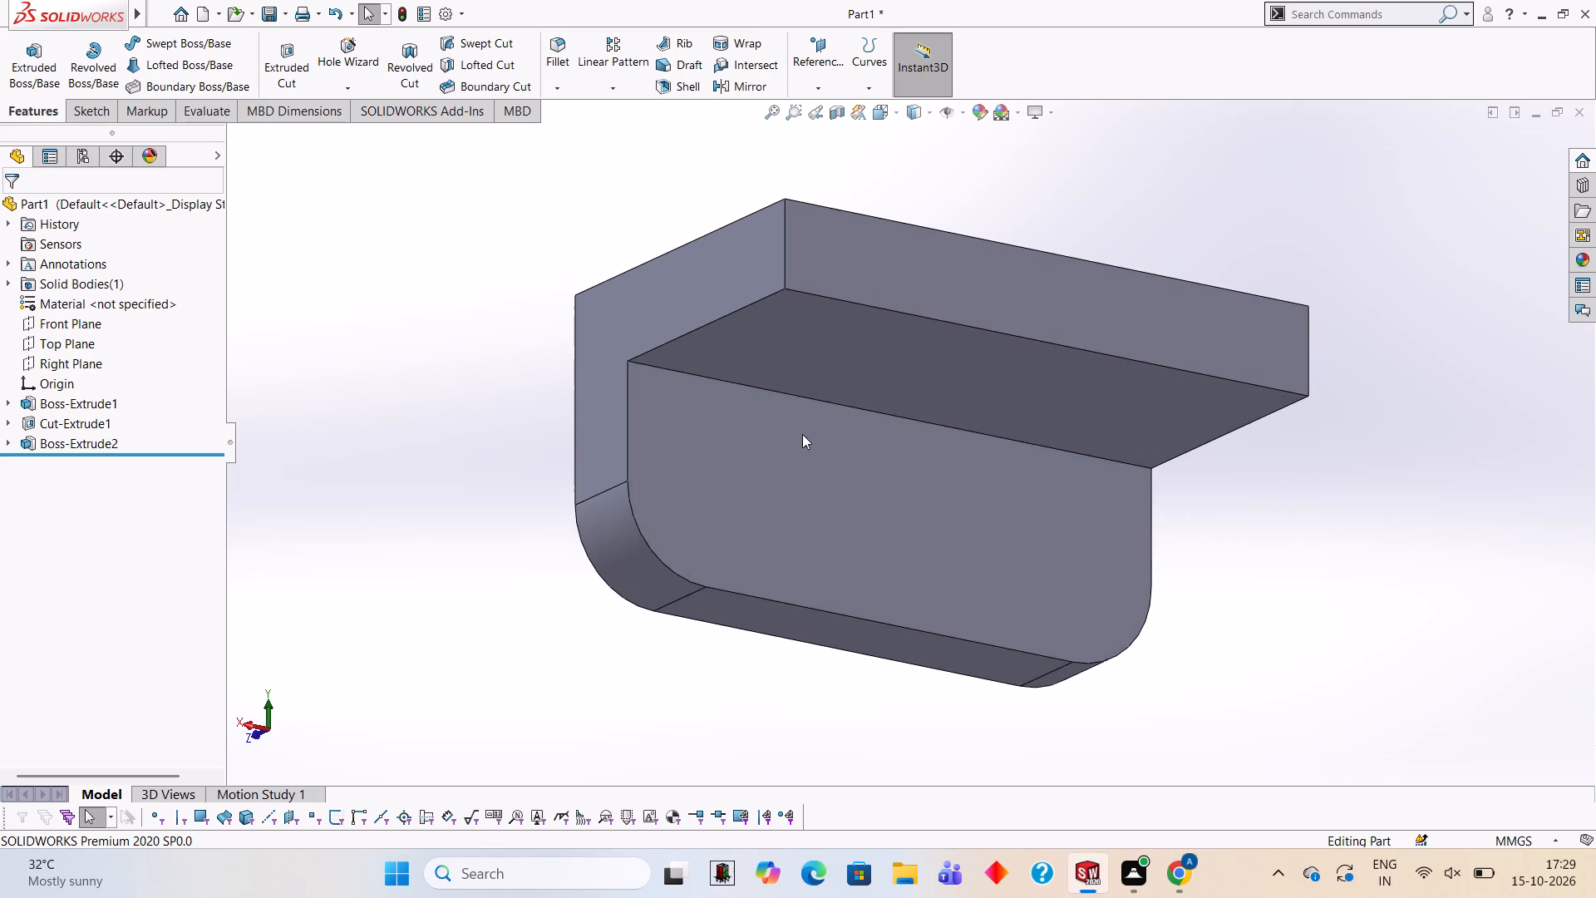
middle_drag(1230, 471, 1160, 290)
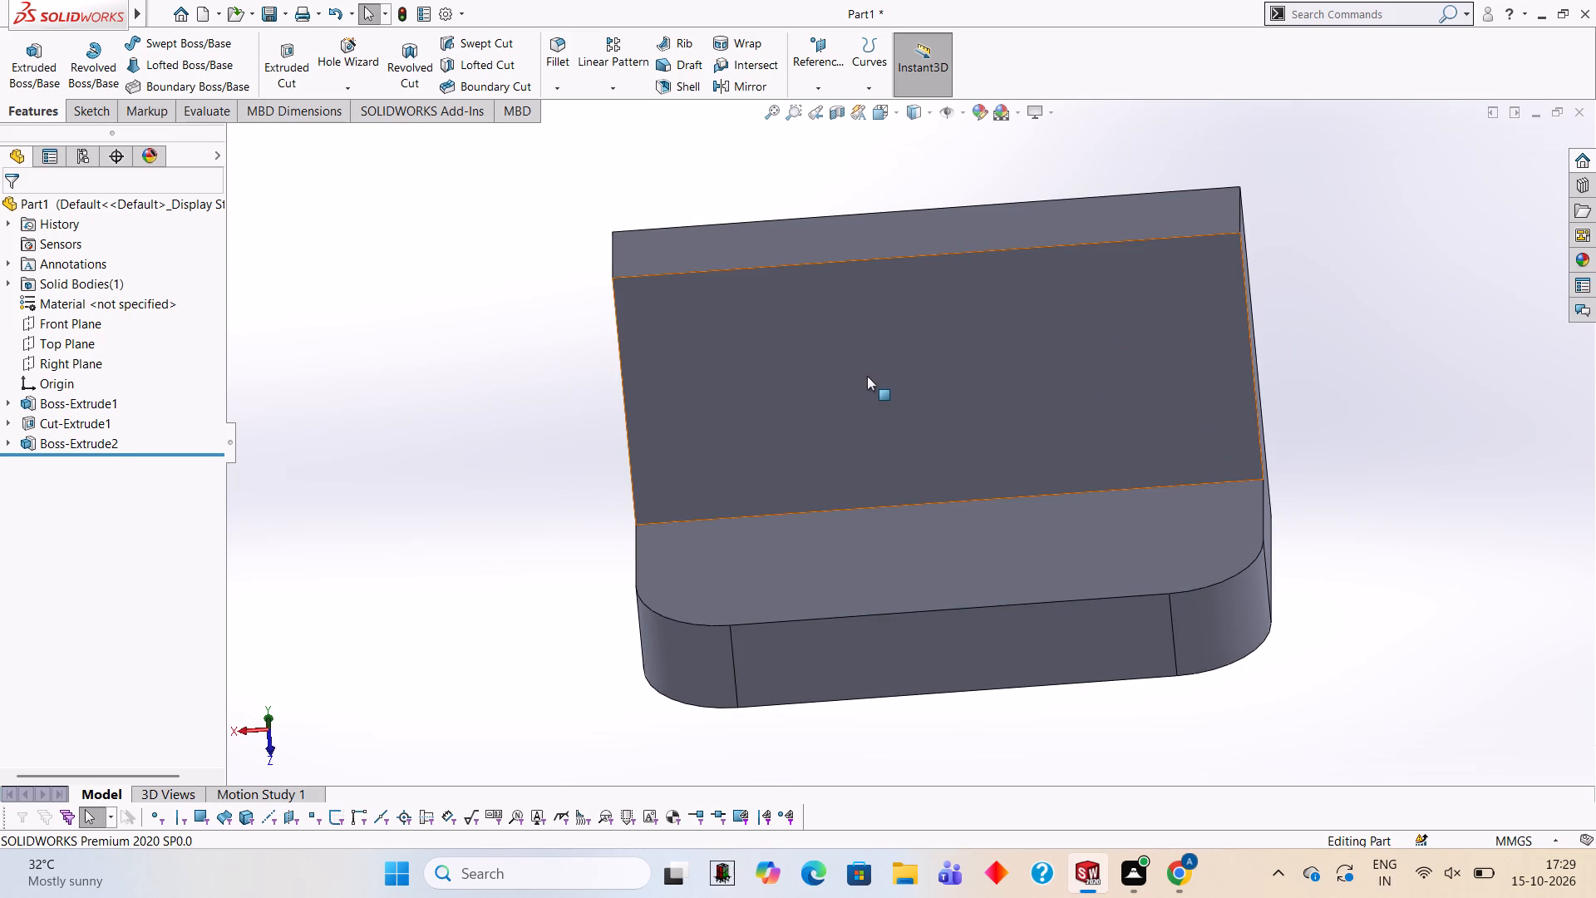
click(867, 376)
click(948, 327)
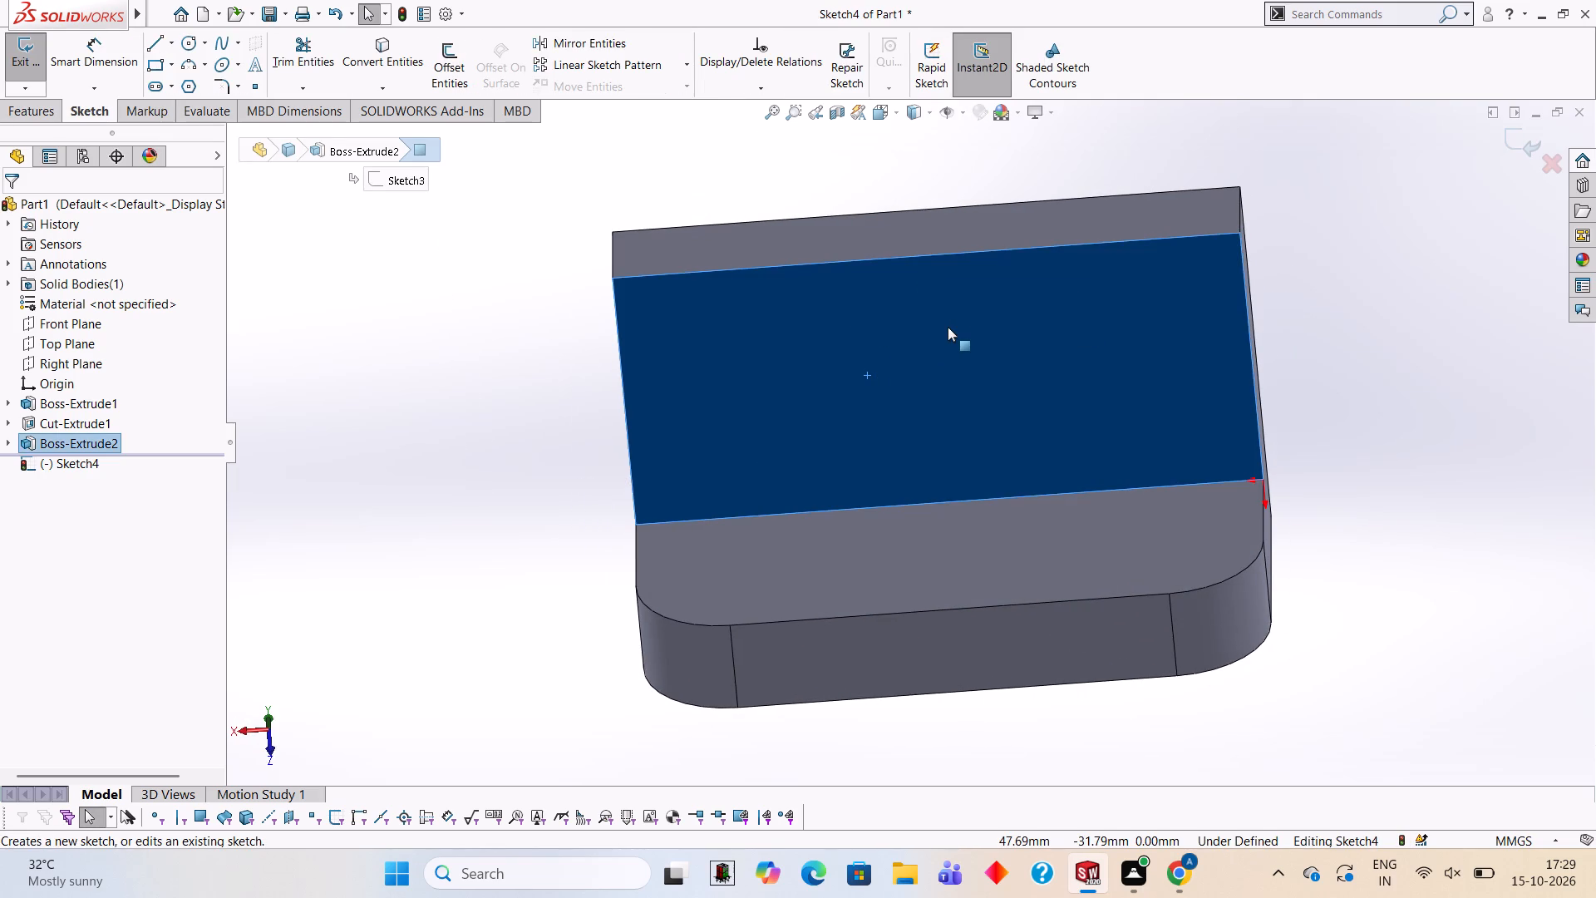
key(ctrl+8)
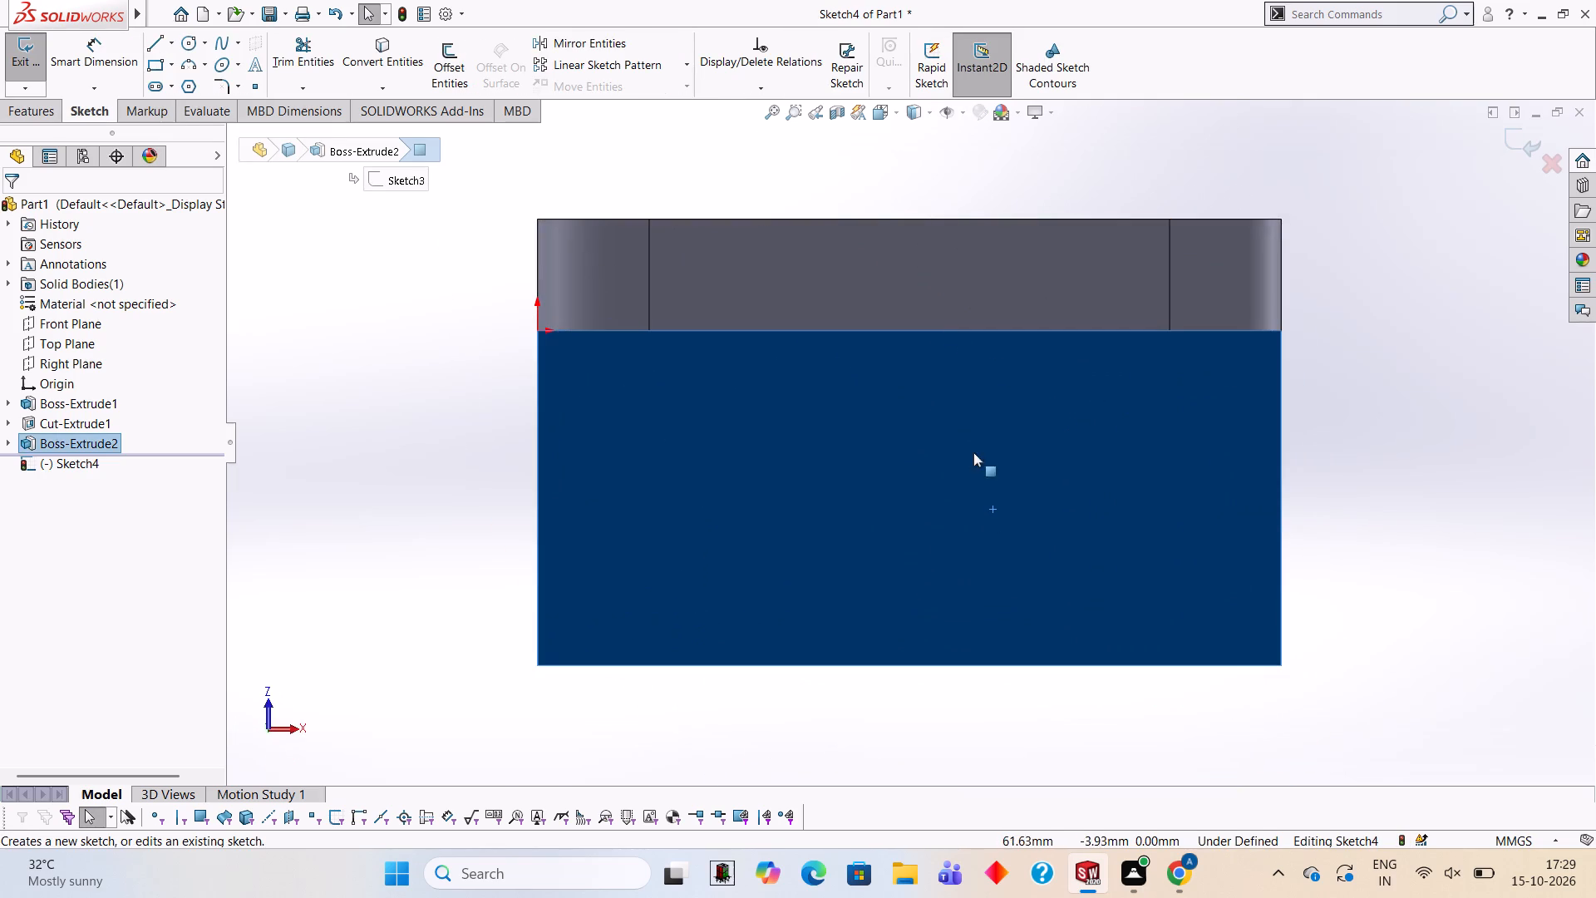
Draw a 15 mm line up the side edge from the flange face's lower-left corner, then a 15 mm horizontal line inward.
scroll(952, 570, up, 3)
scroll(950, 562, down, 2)
scroll(855, 521, down, 1)
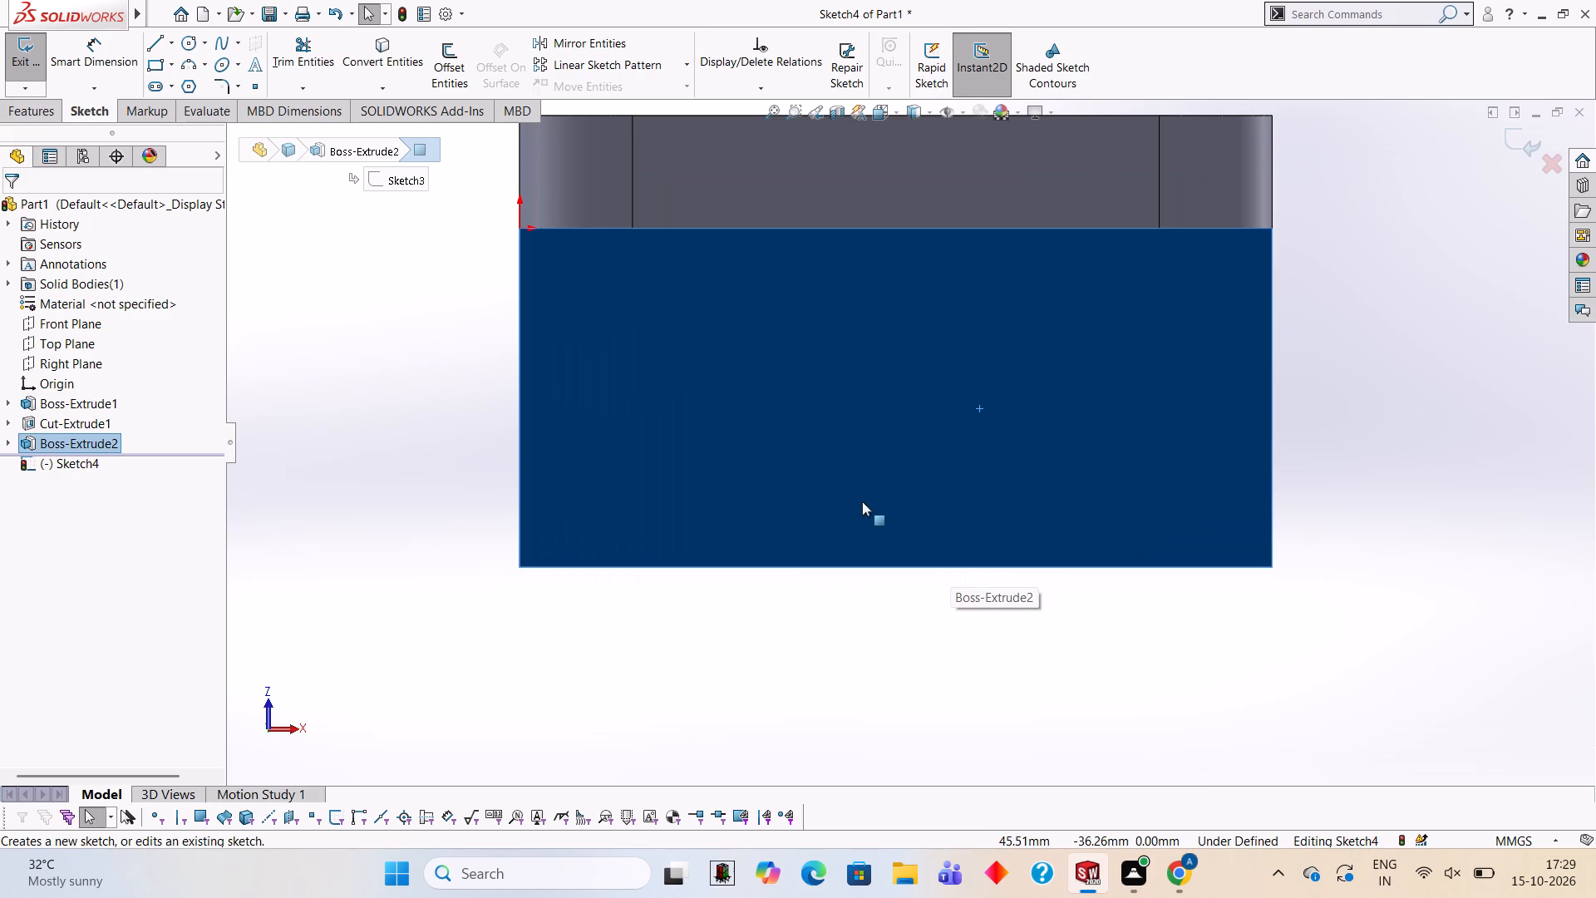
click(154, 42)
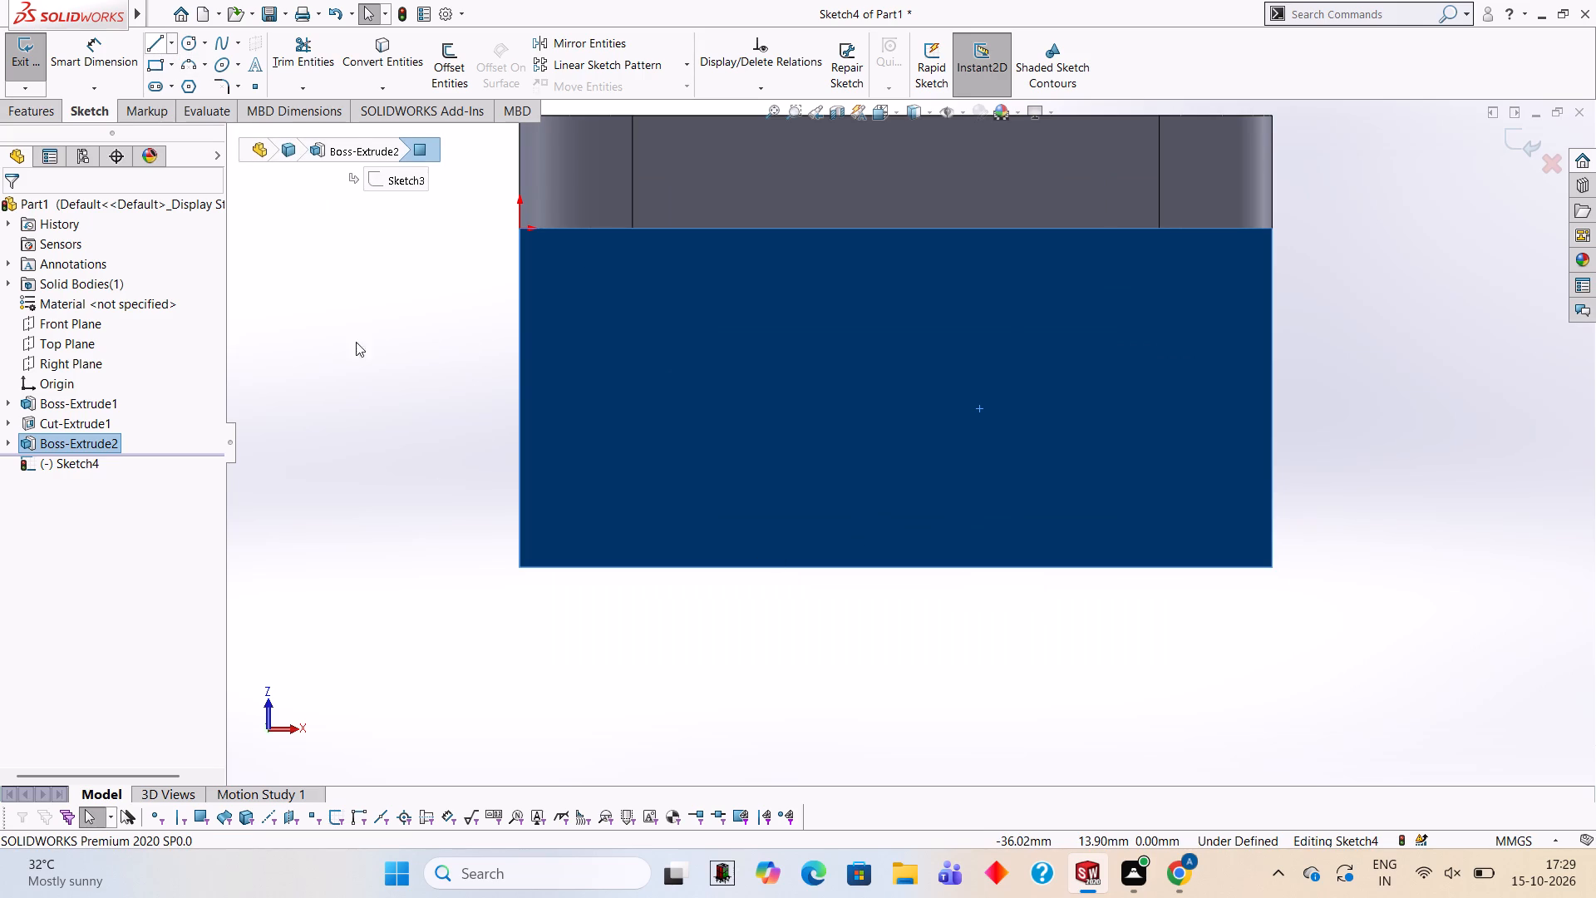
click(518, 569)
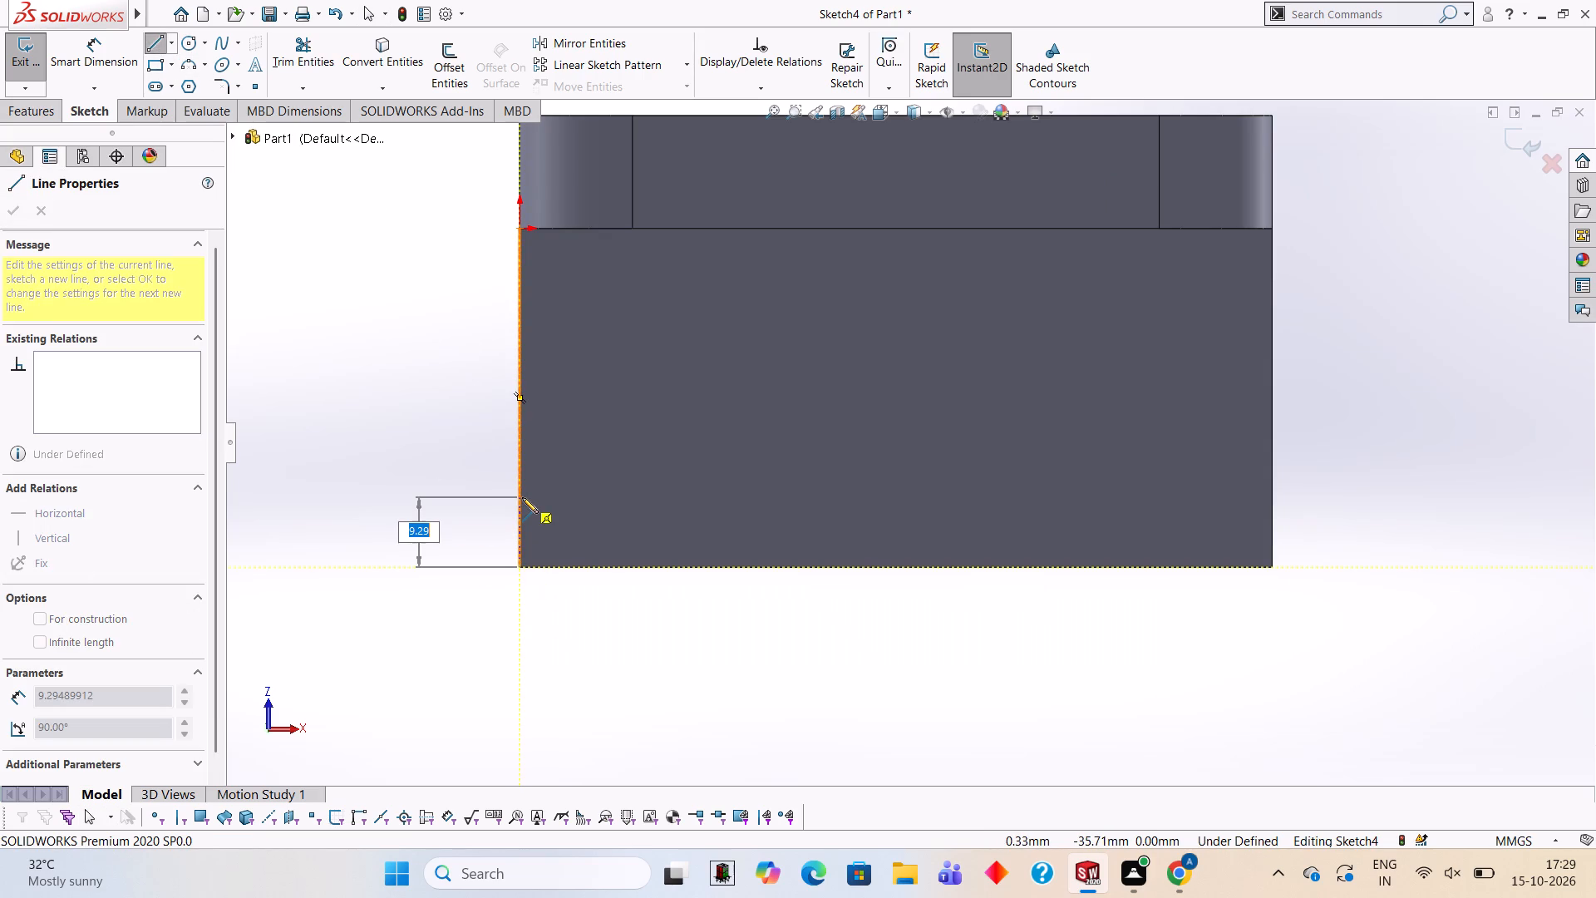
text(15)
key(Return)
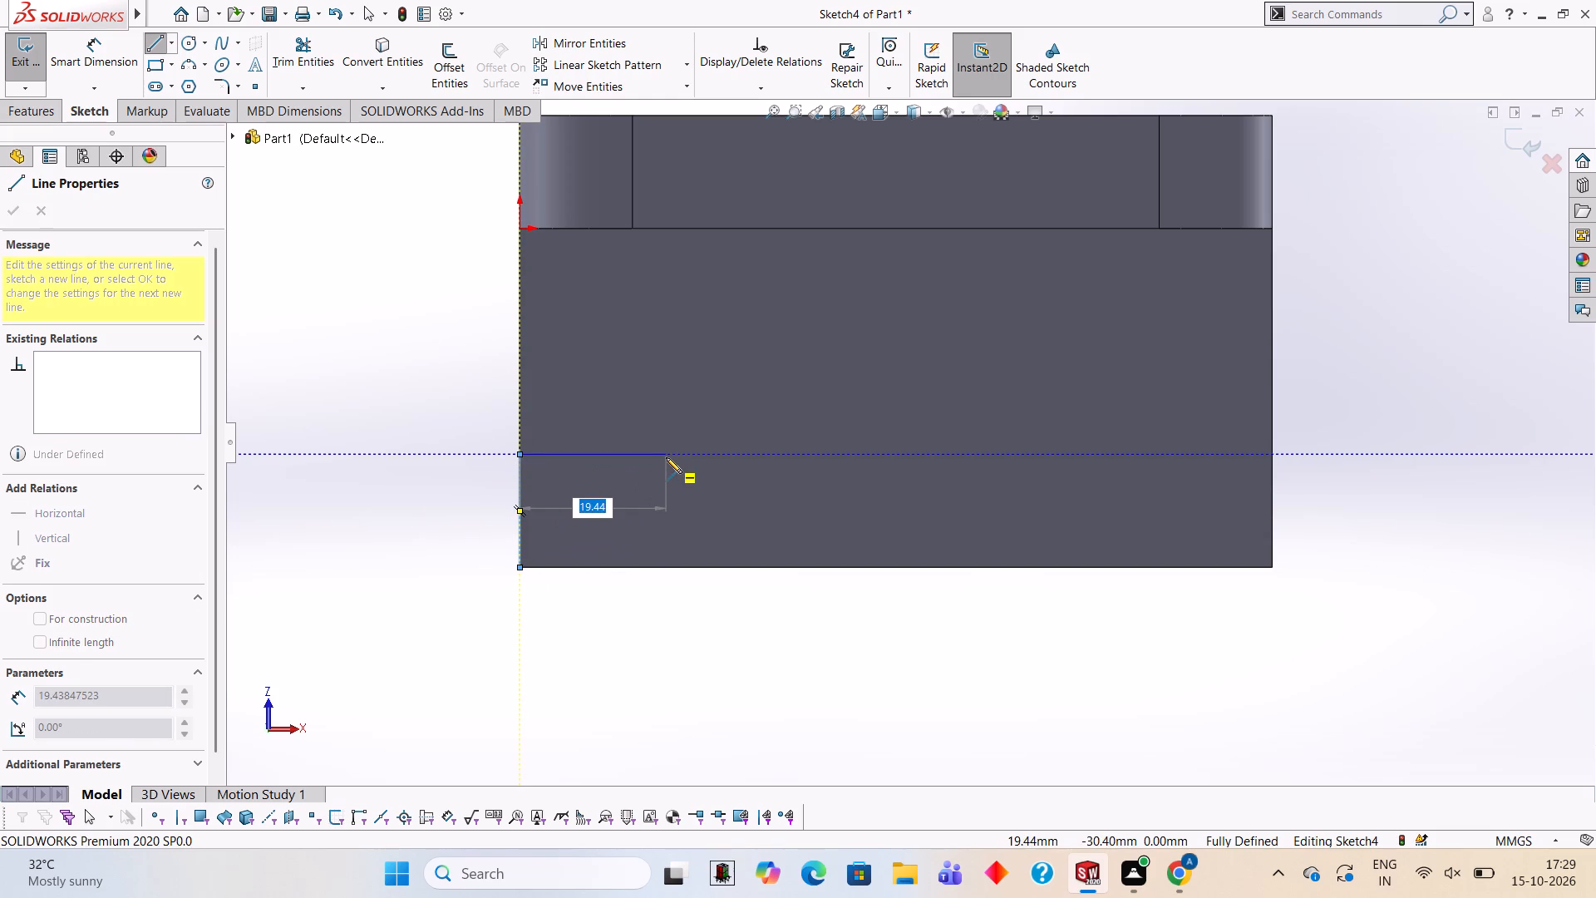
text(15)
key(Return)
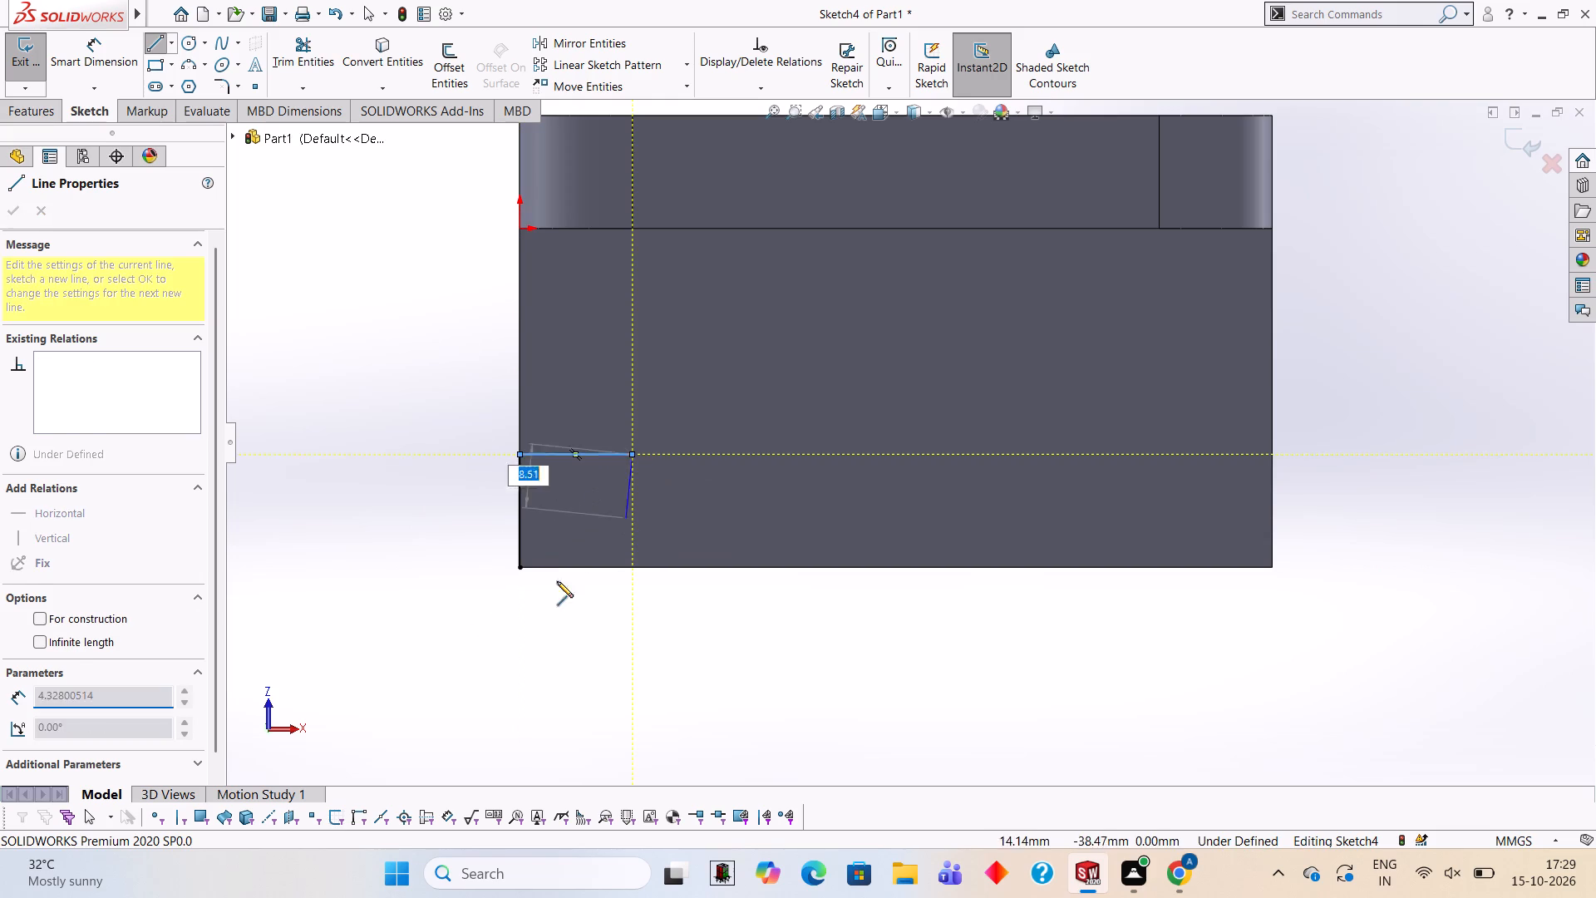
key(Escape)
Draw a circle of radius 15 mm centred on the inner end of the horizontal line.
click(190, 39)
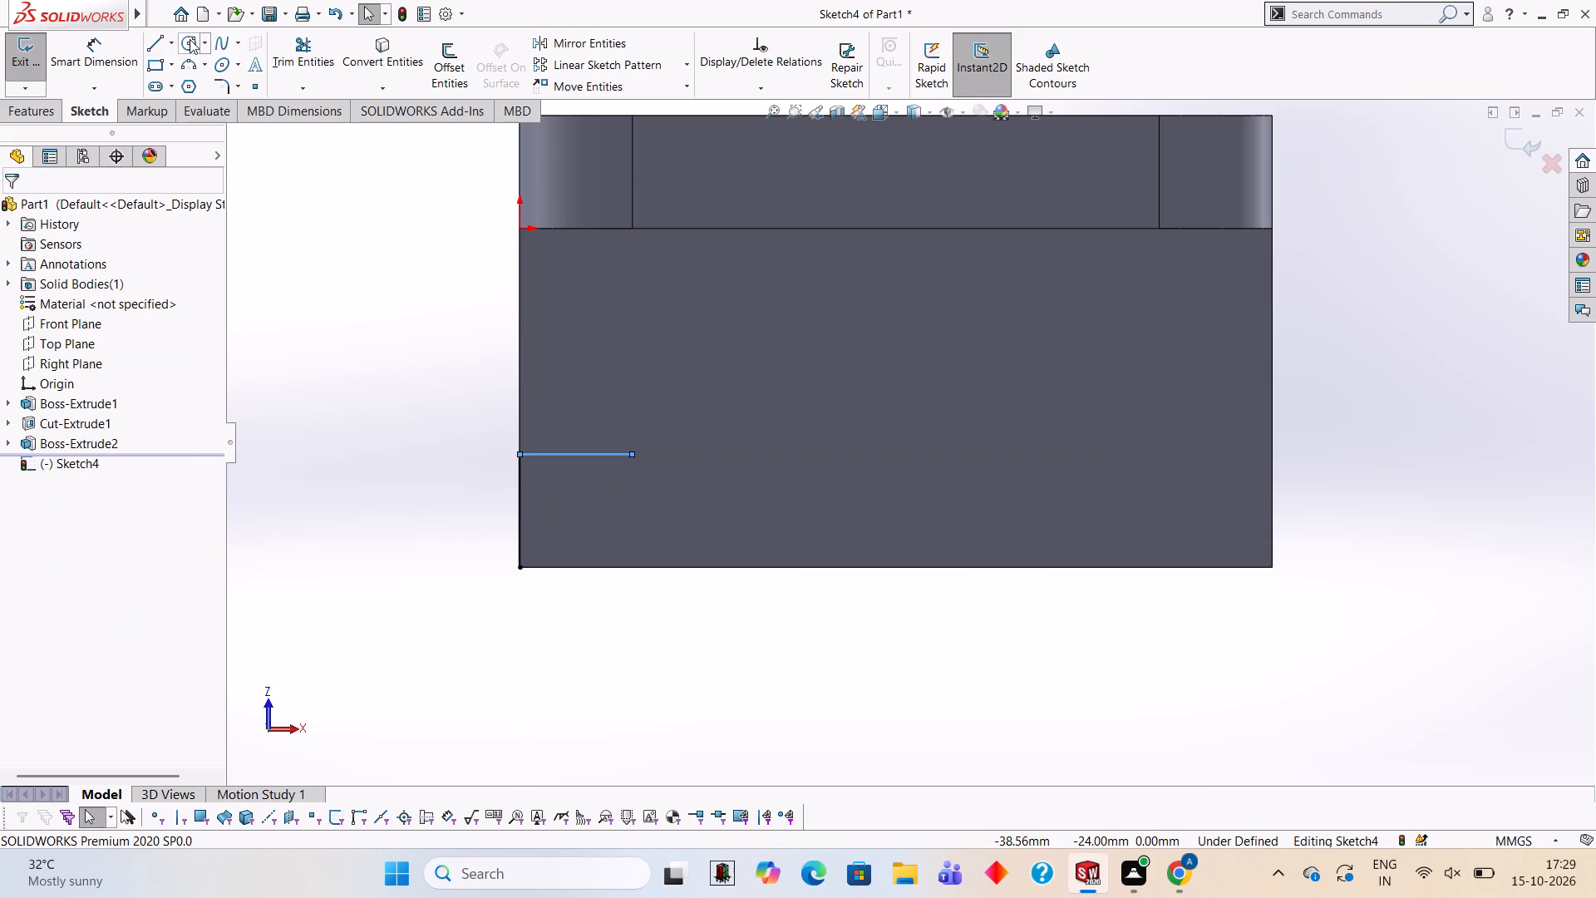
click(632, 454)
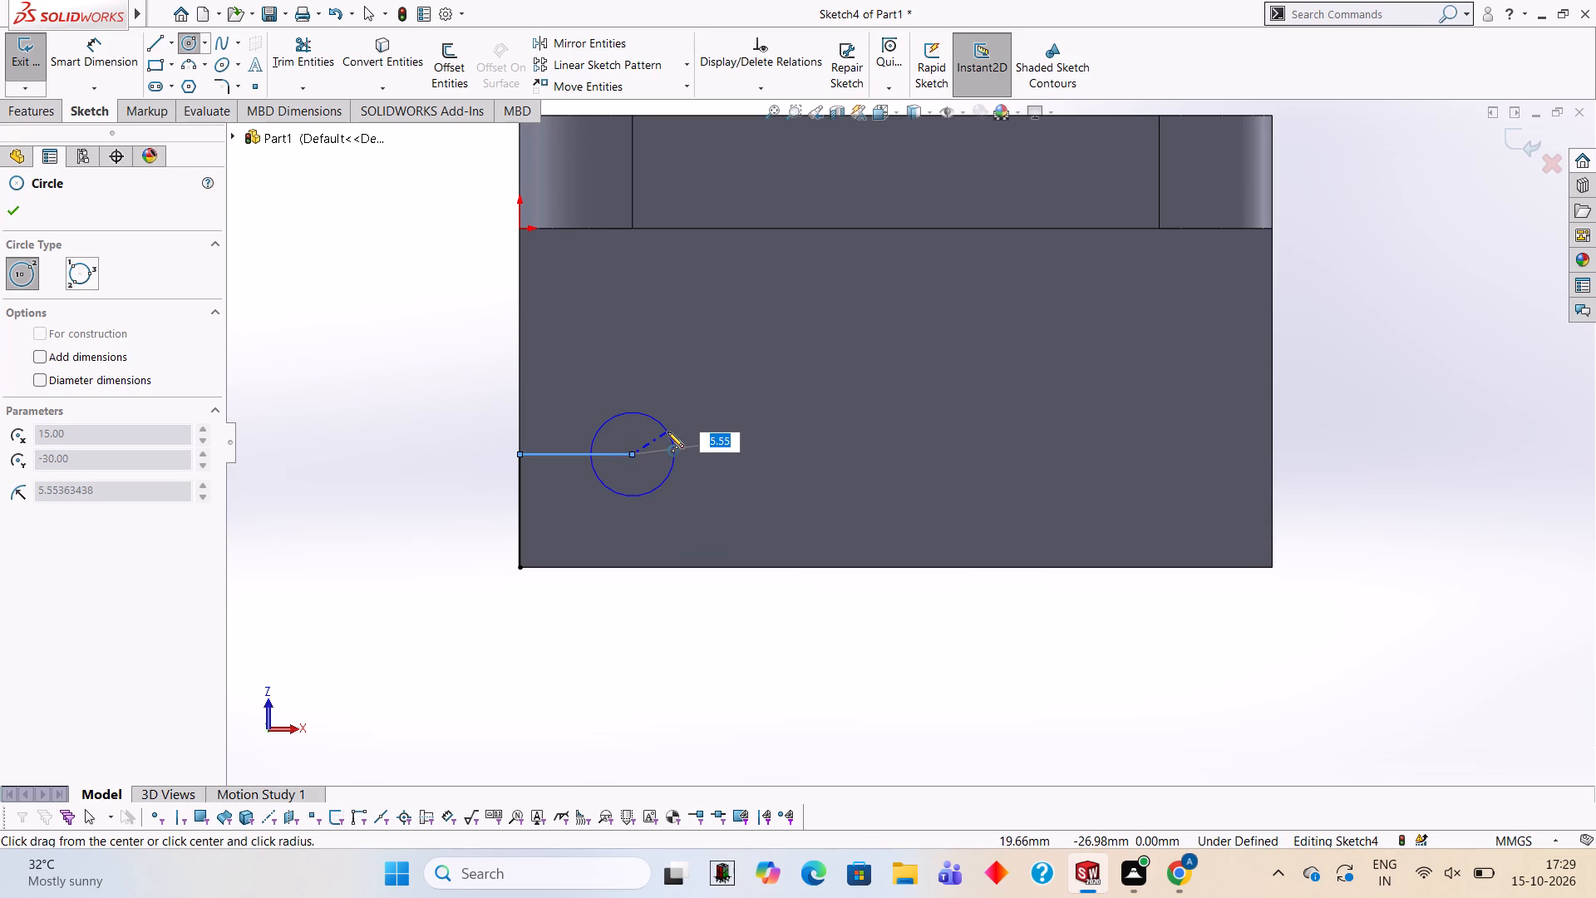
text(15)
key(Return)
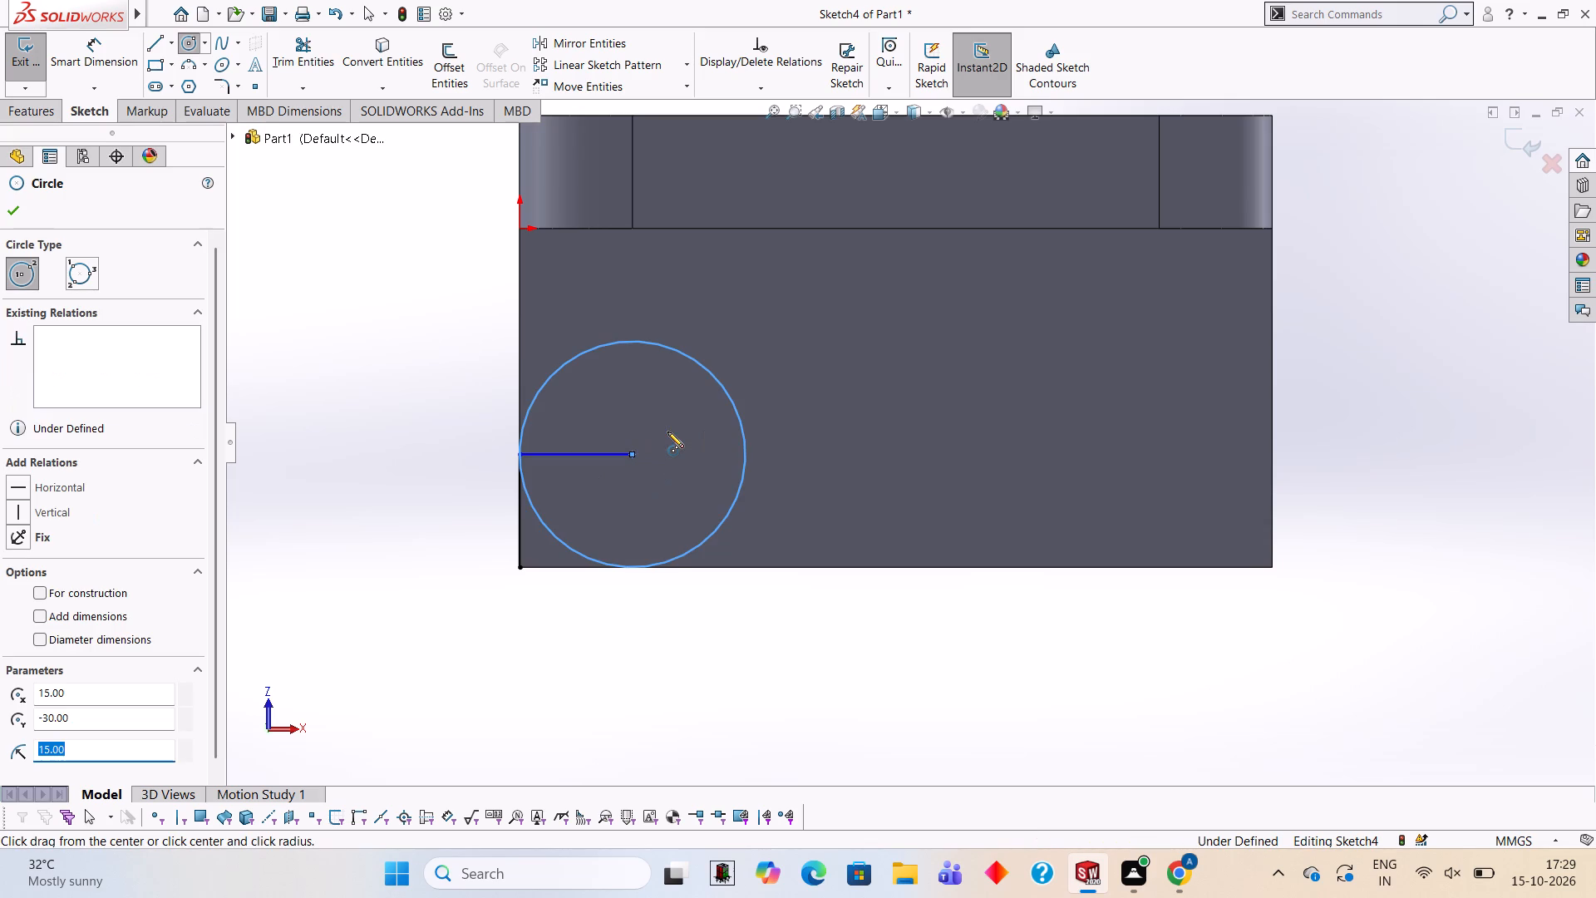
Draw a 15 mm line up the side edge from the face's lower-right corner and a 15 mm horizontal line inward.
click(152, 43)
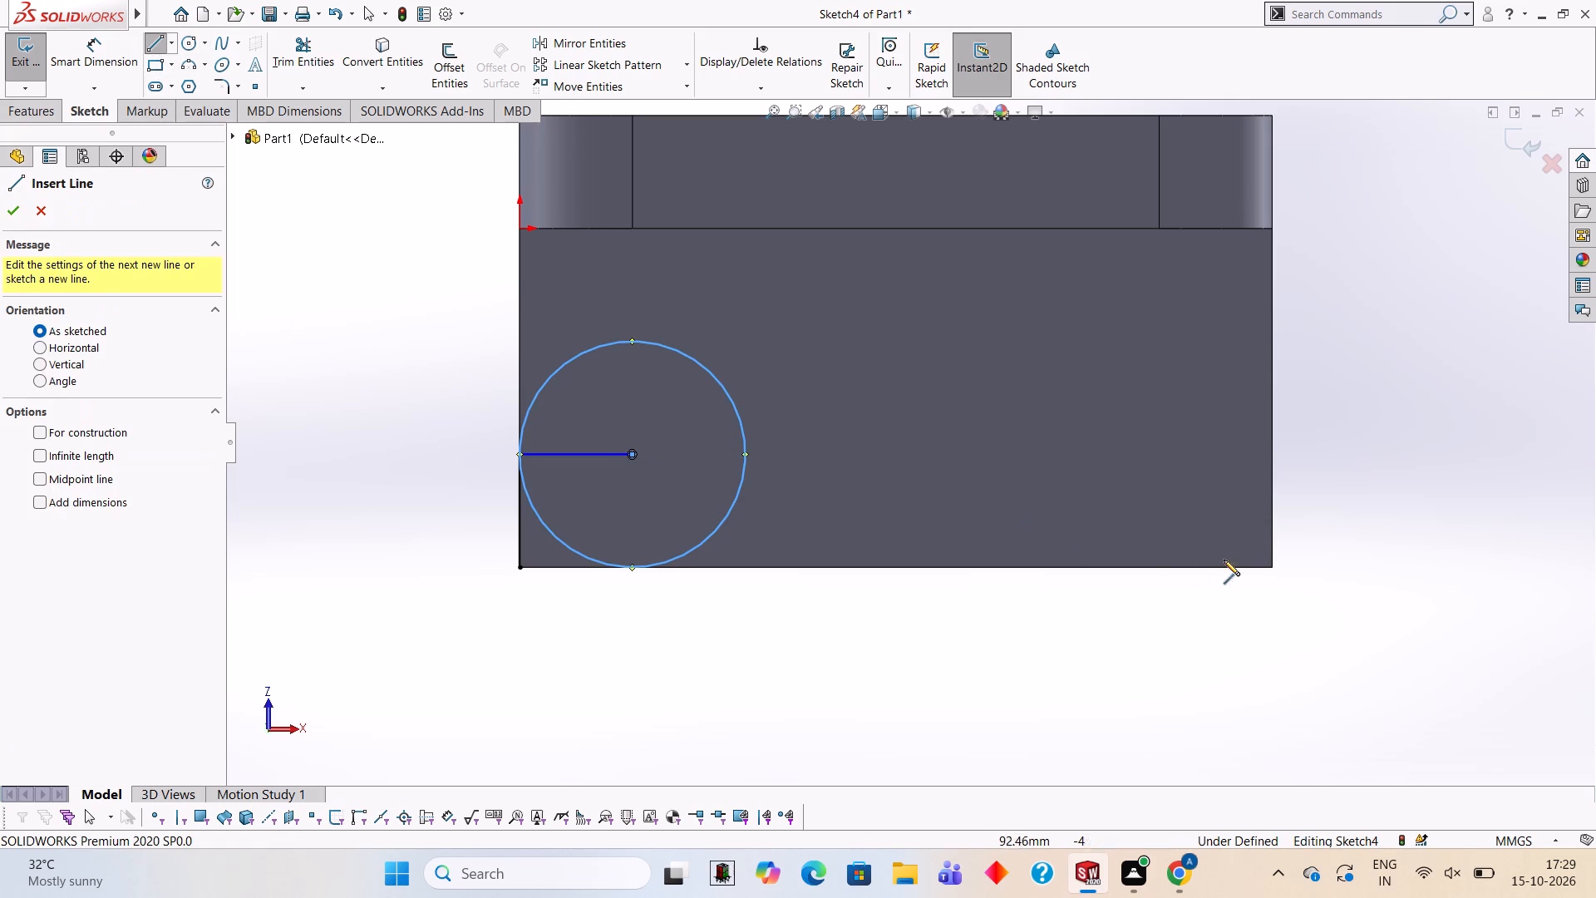
click(1271, 568)
text(15)
key(Return)
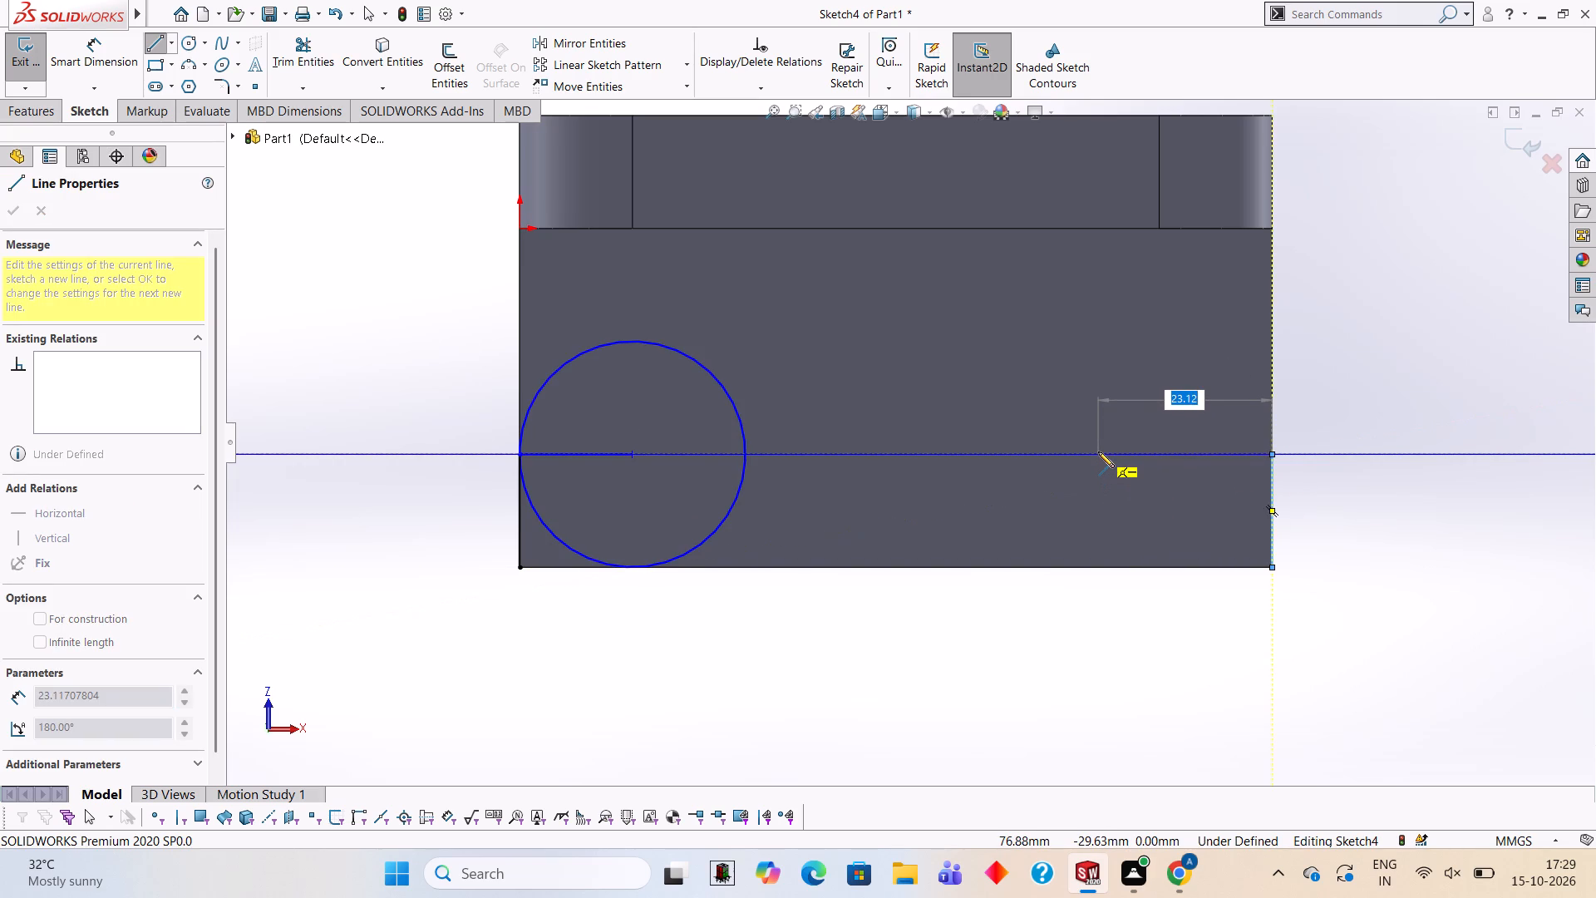
text(15)
key(Return)
key(Escape)
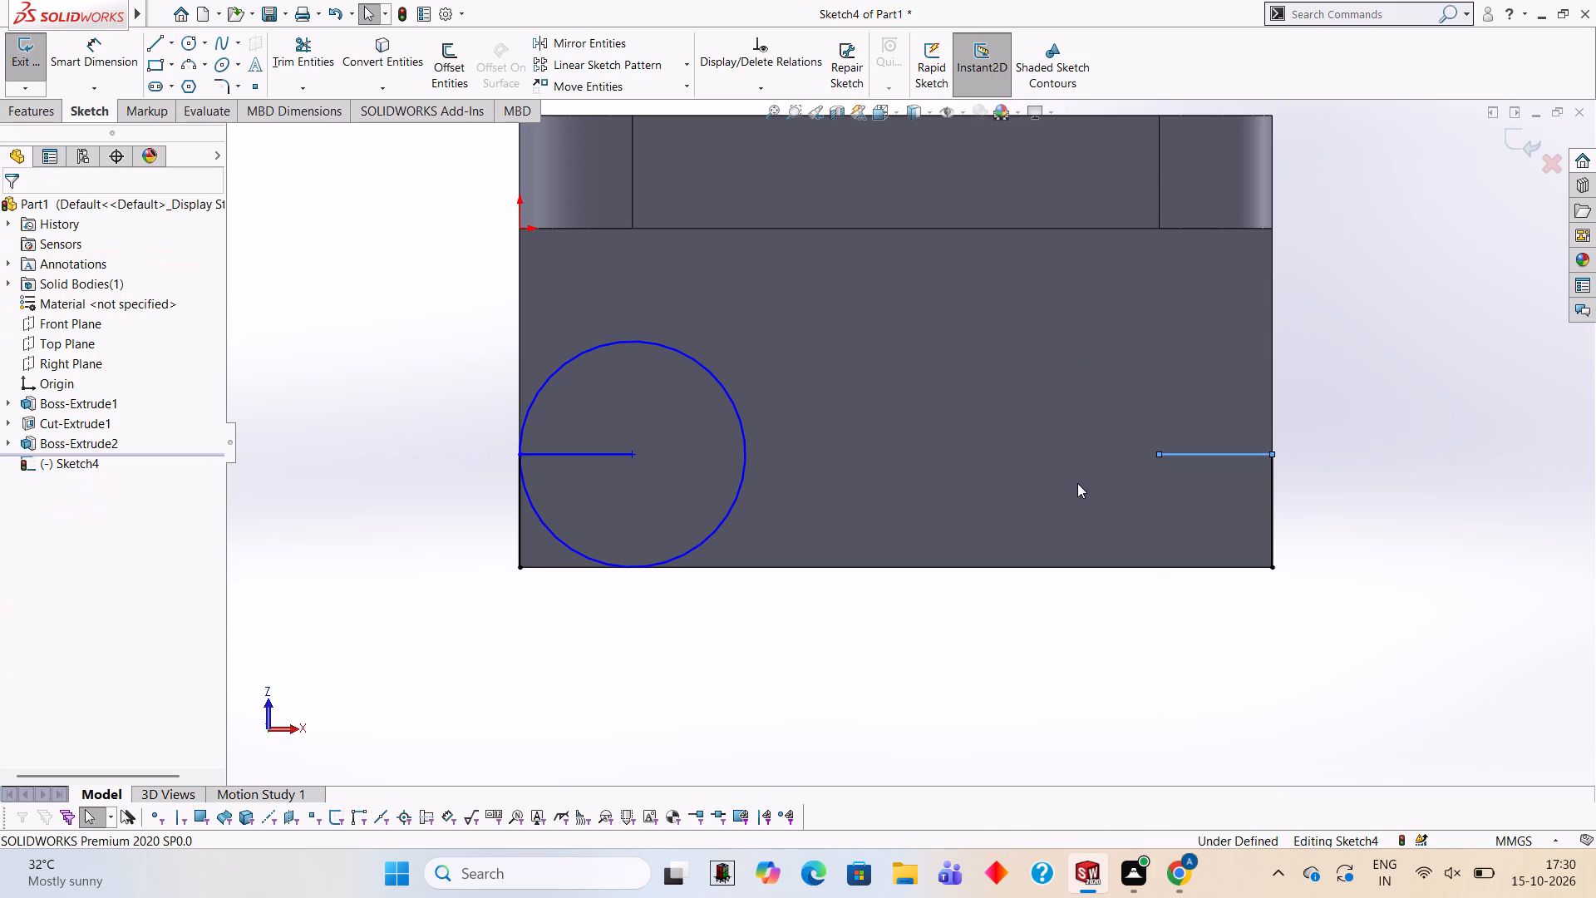
Draw a circle of radius 15 mm centred on the inner end of the right-hand horizontal line.
click(183, 42)
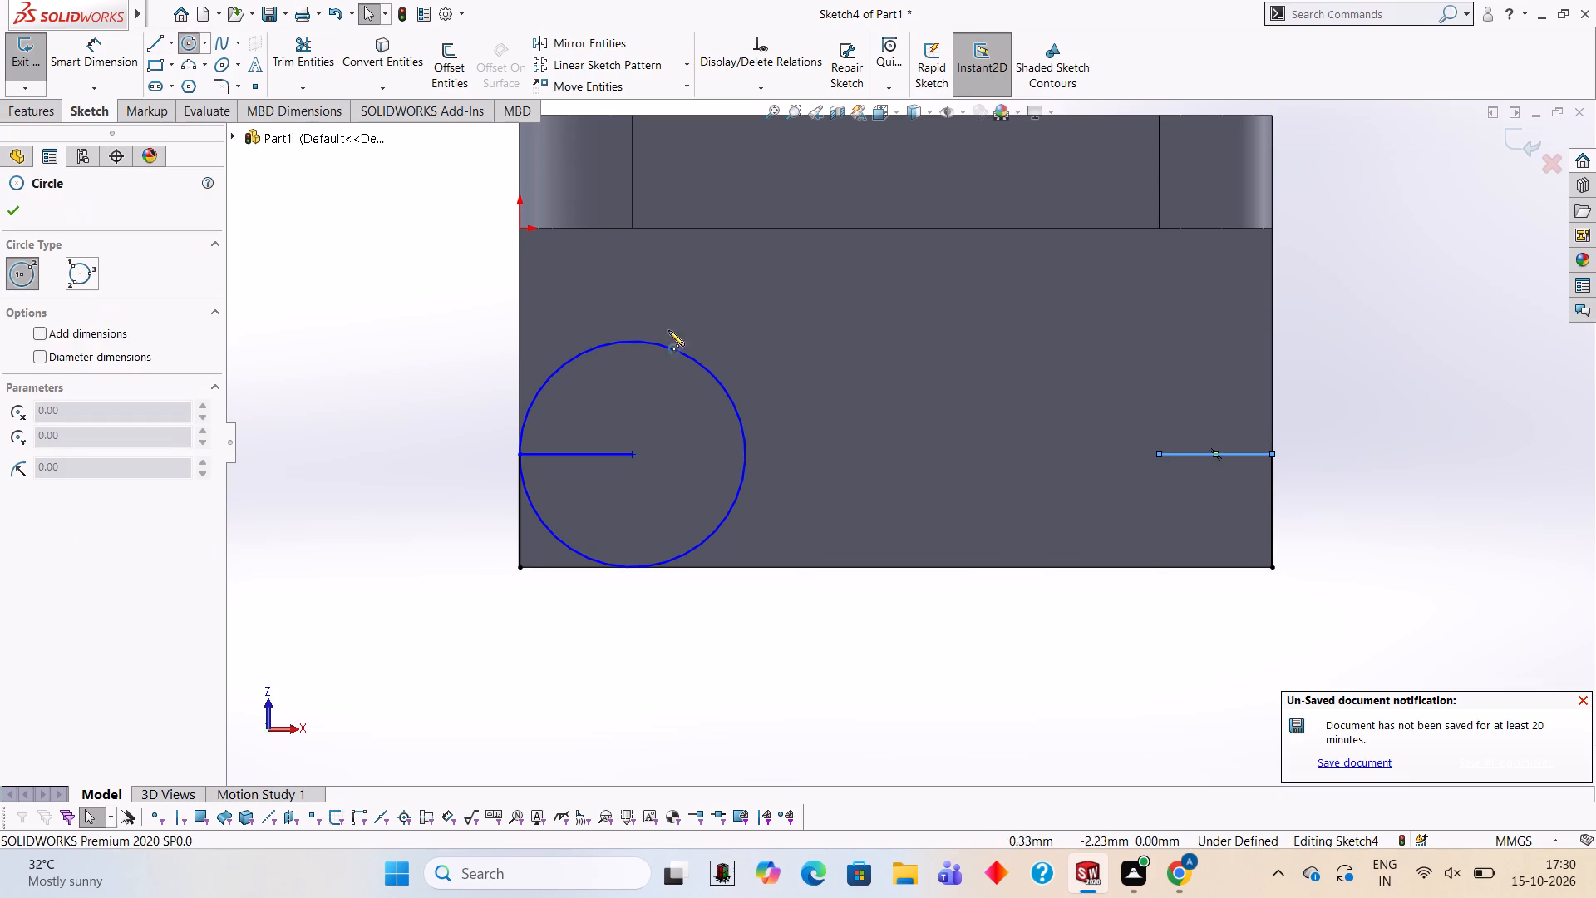
click(1158, 453)
text(15)
key(Return)
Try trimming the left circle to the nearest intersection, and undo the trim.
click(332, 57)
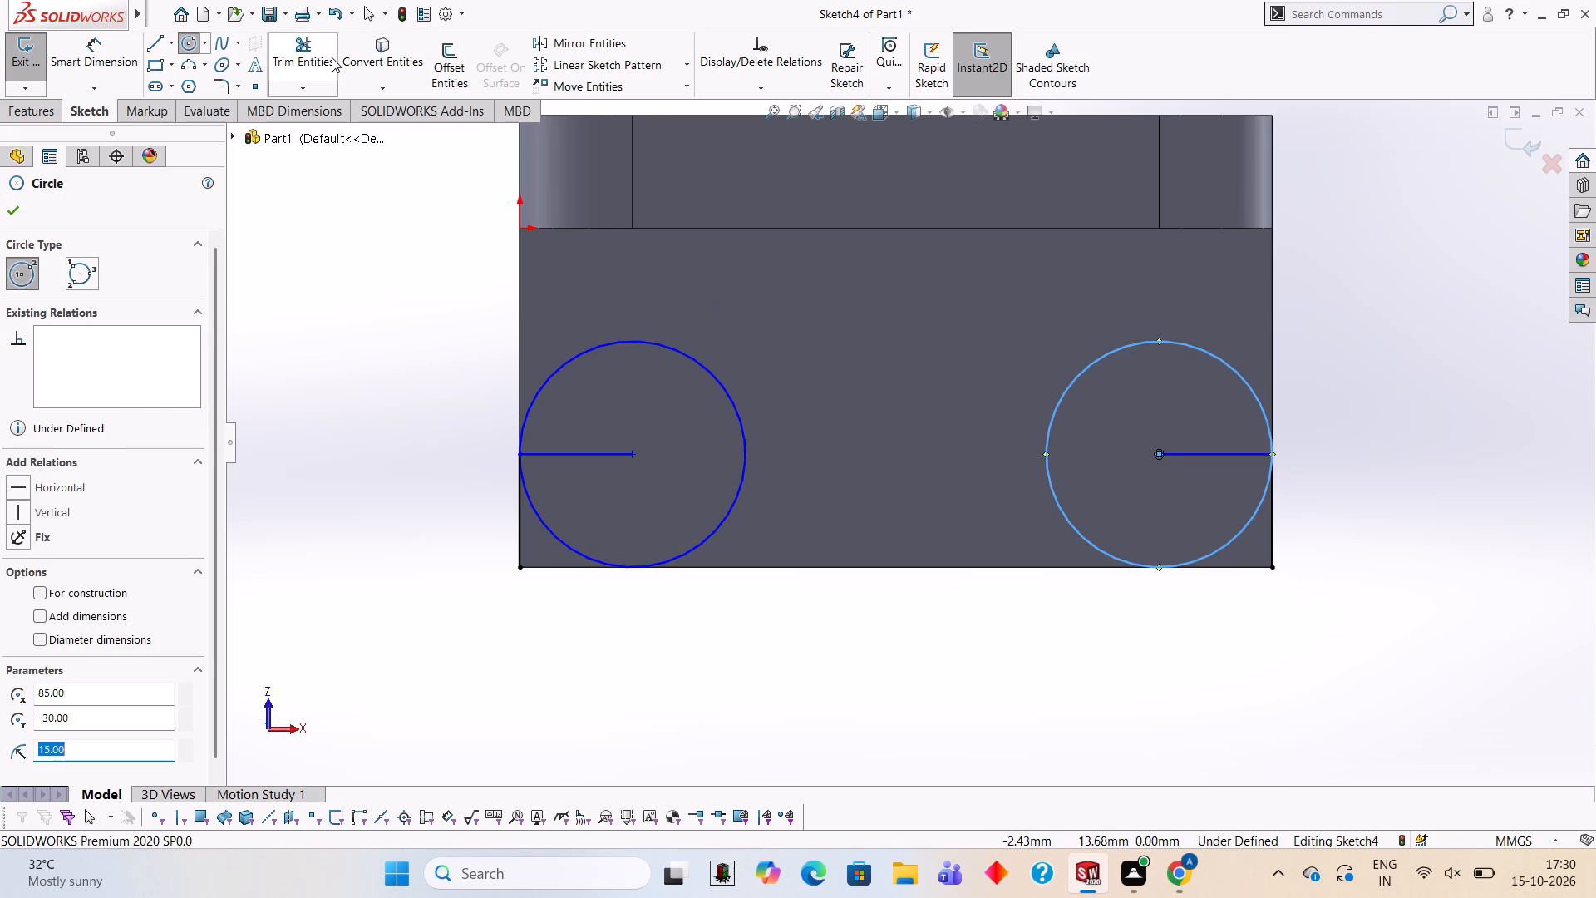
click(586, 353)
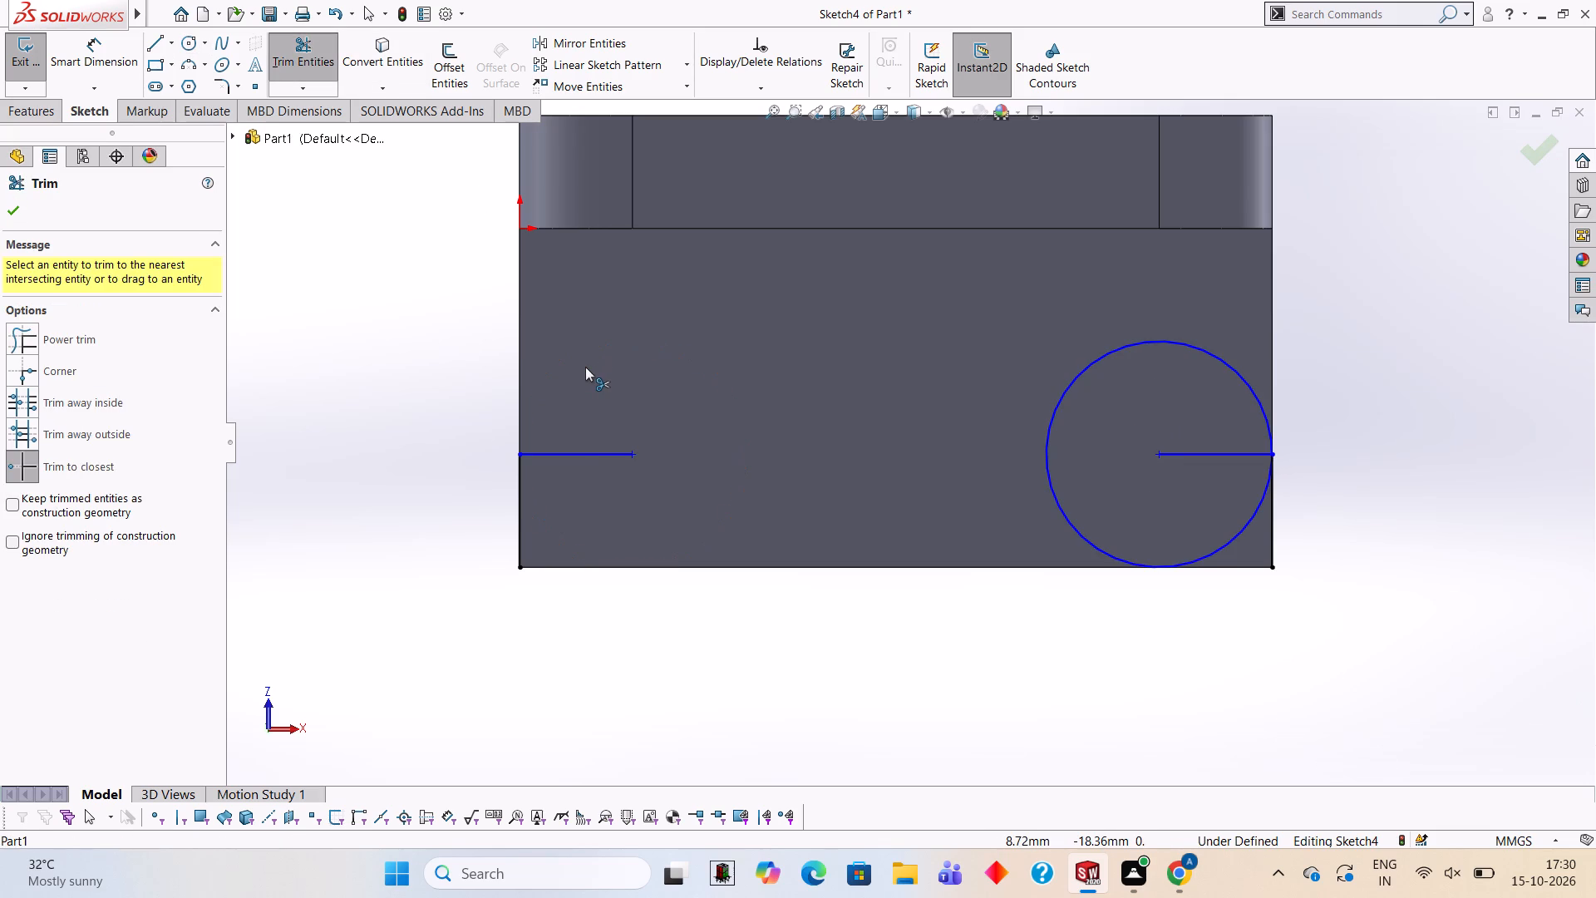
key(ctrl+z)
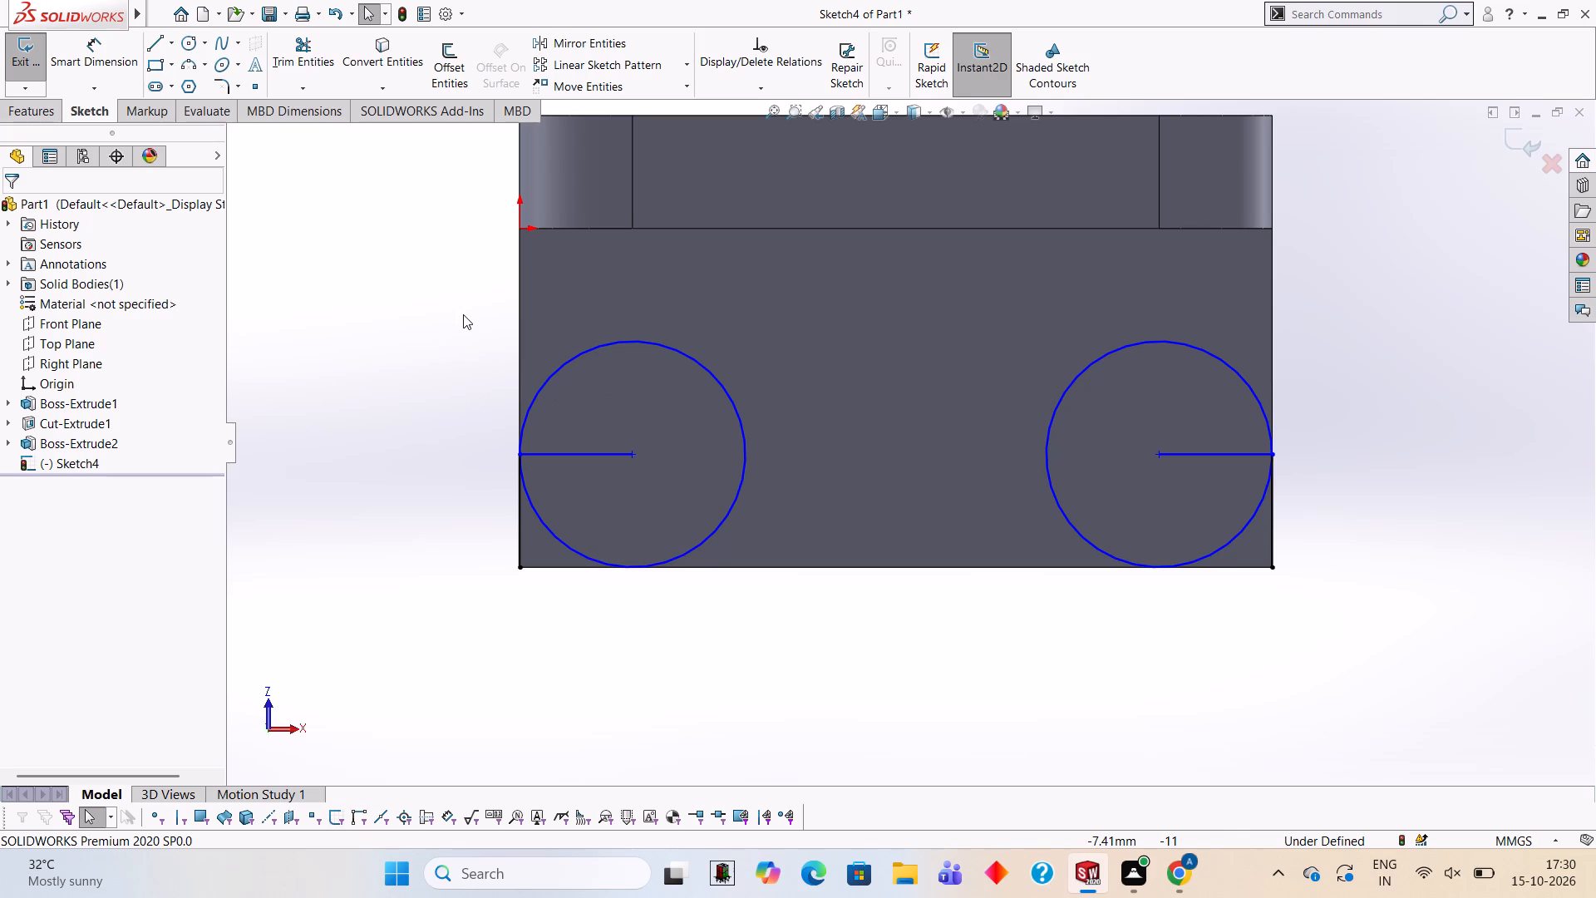
Close the left corner profile with a 15 mm line along the lower edge, trimming away the circle's excess and the horizontal line.
click(151, 30)
click(152, 44)
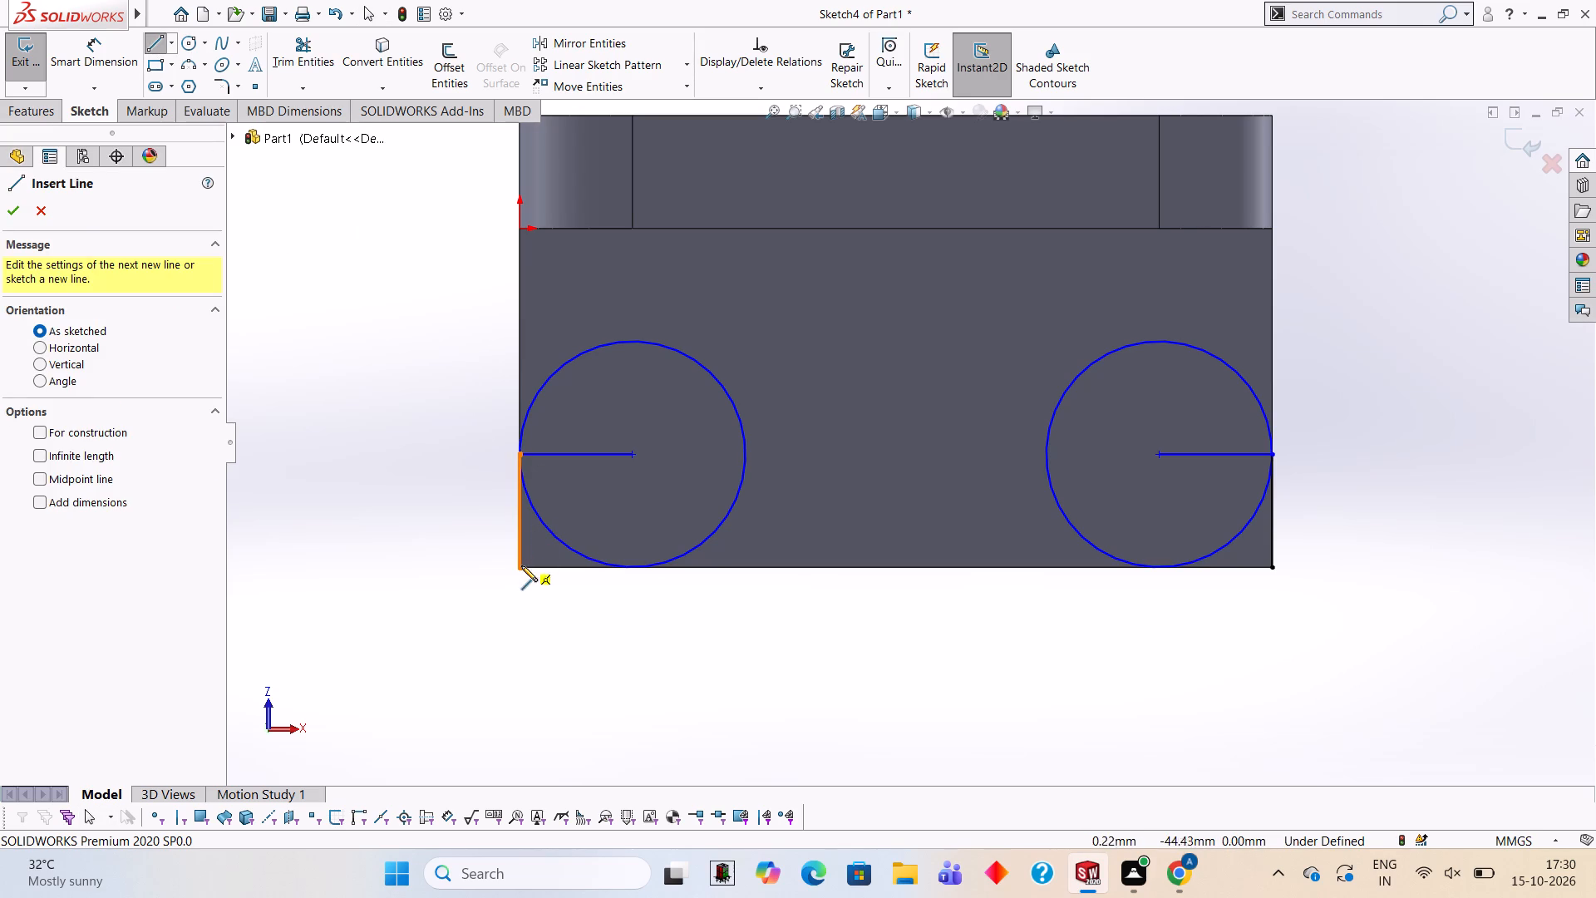
click(516, 567)
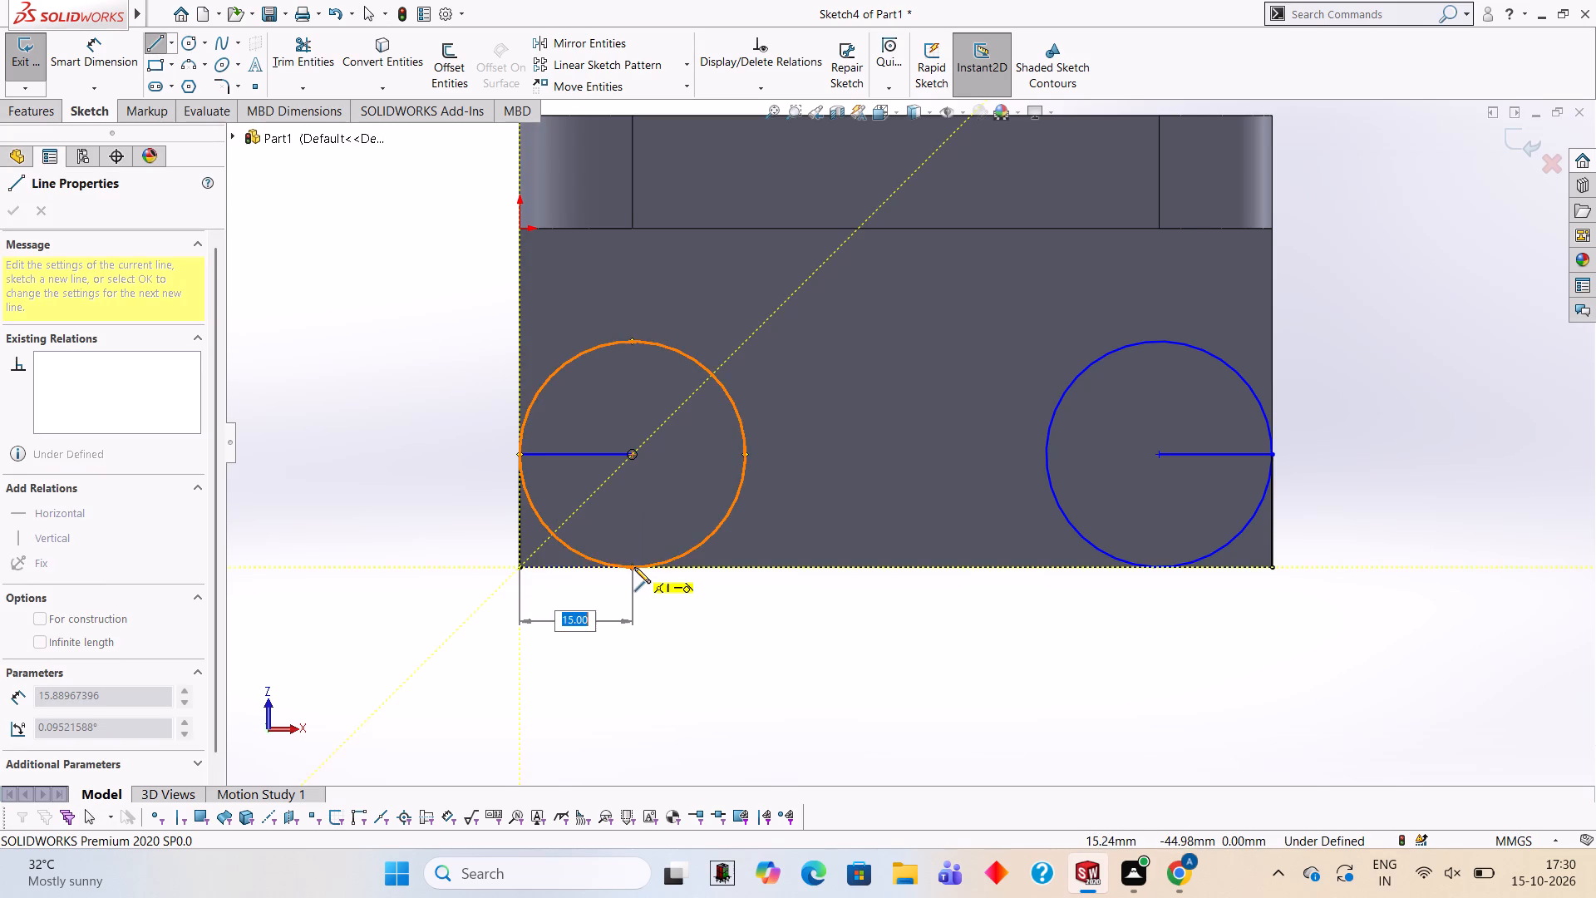
click(634, 567)
key(Escape)
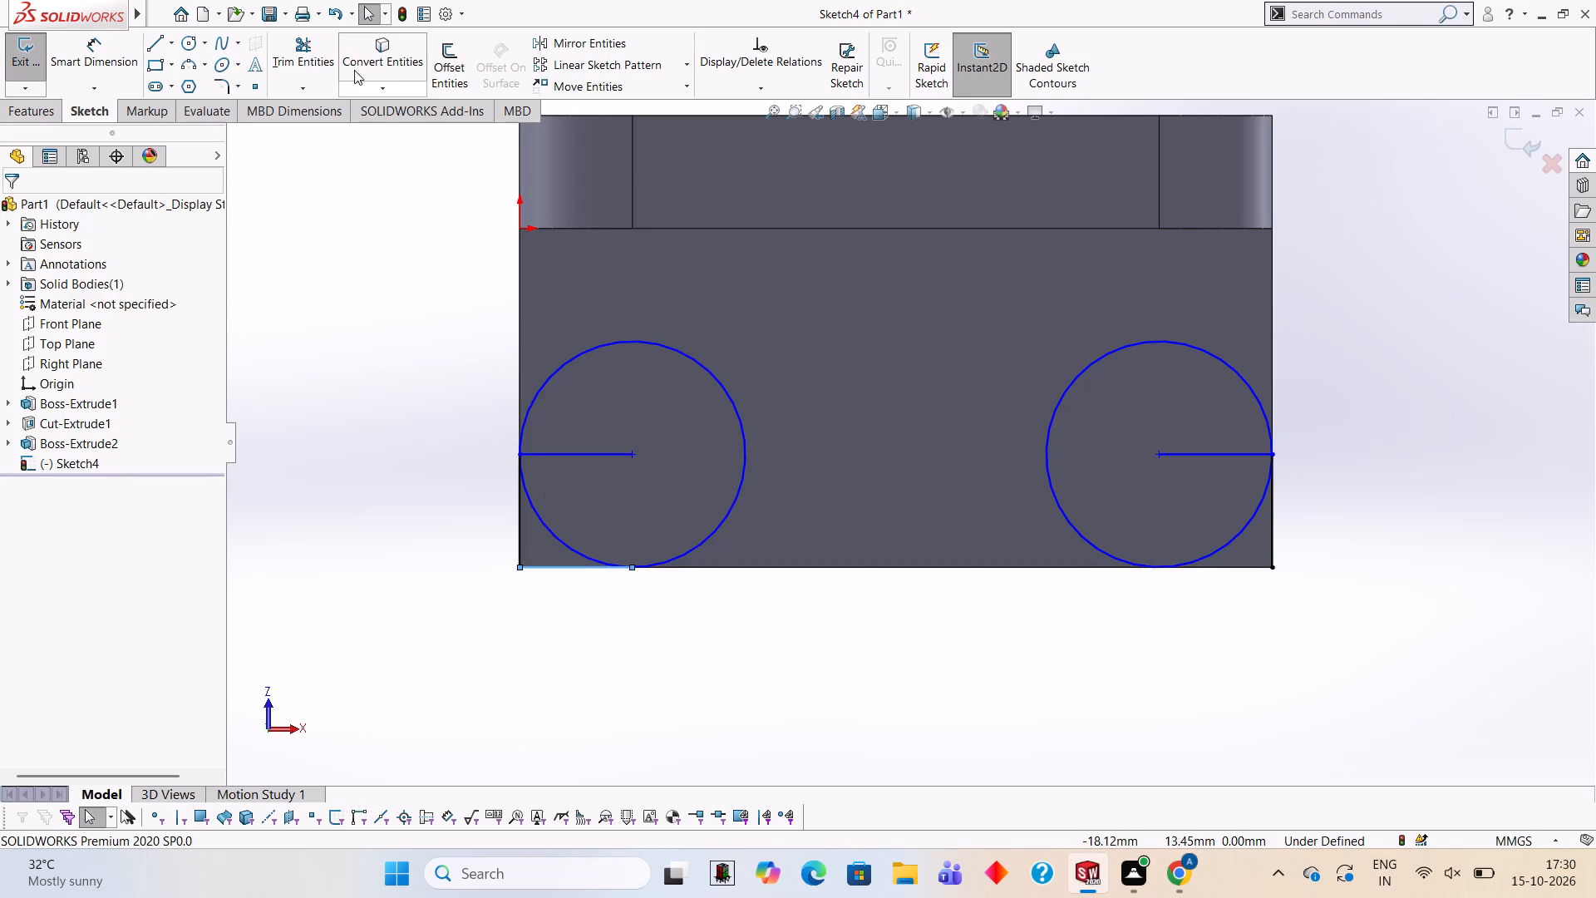
click(317, 42)
click(603, 346)
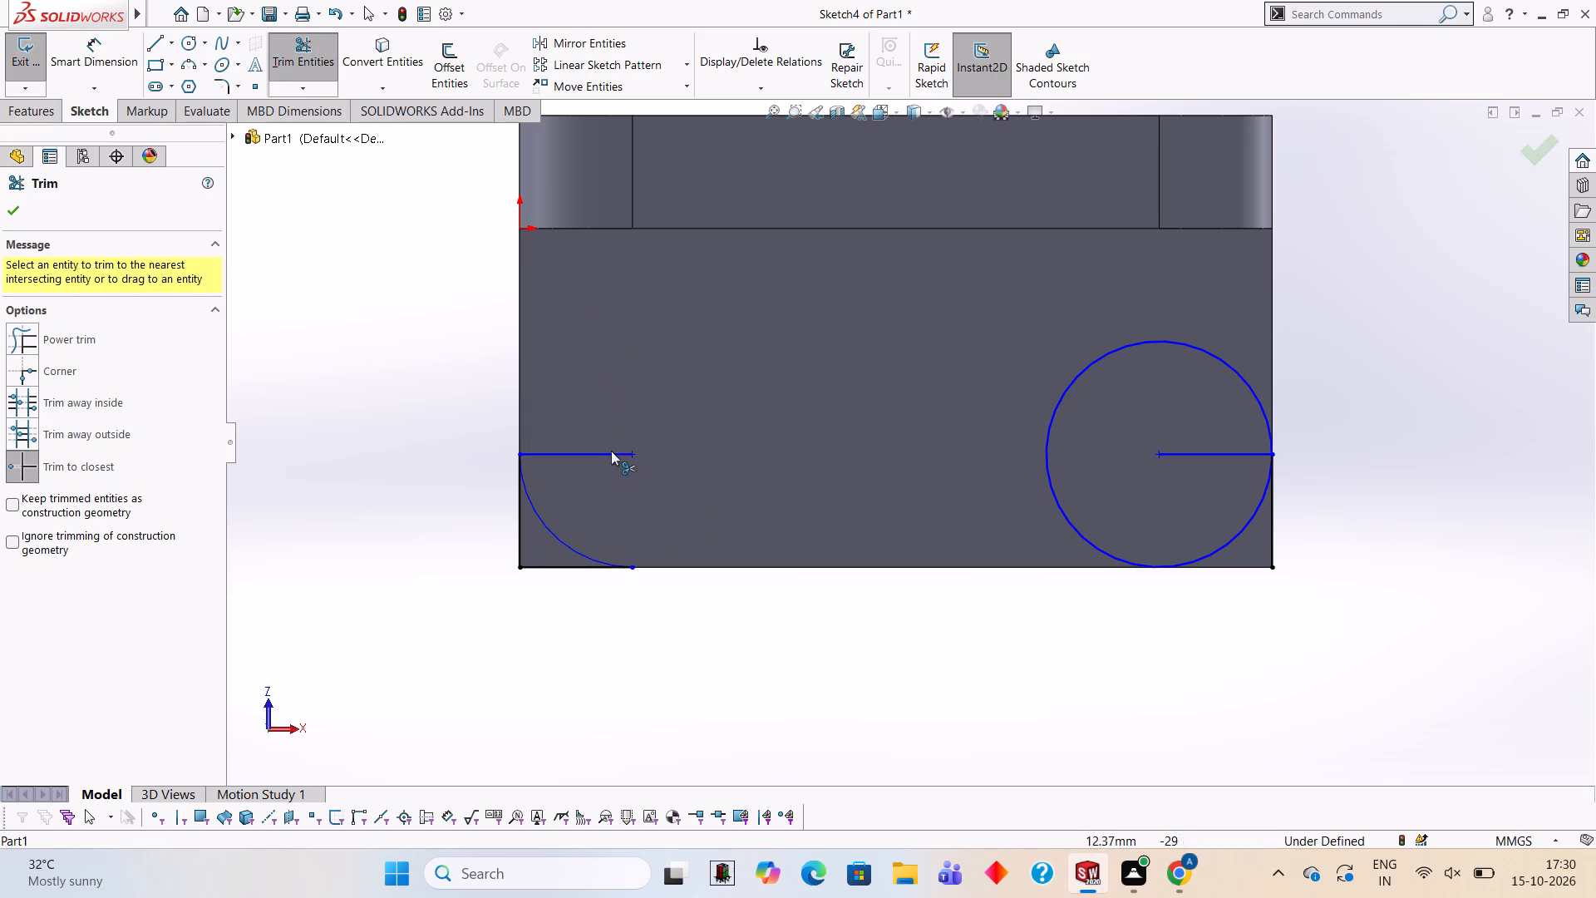
click(608, 451)
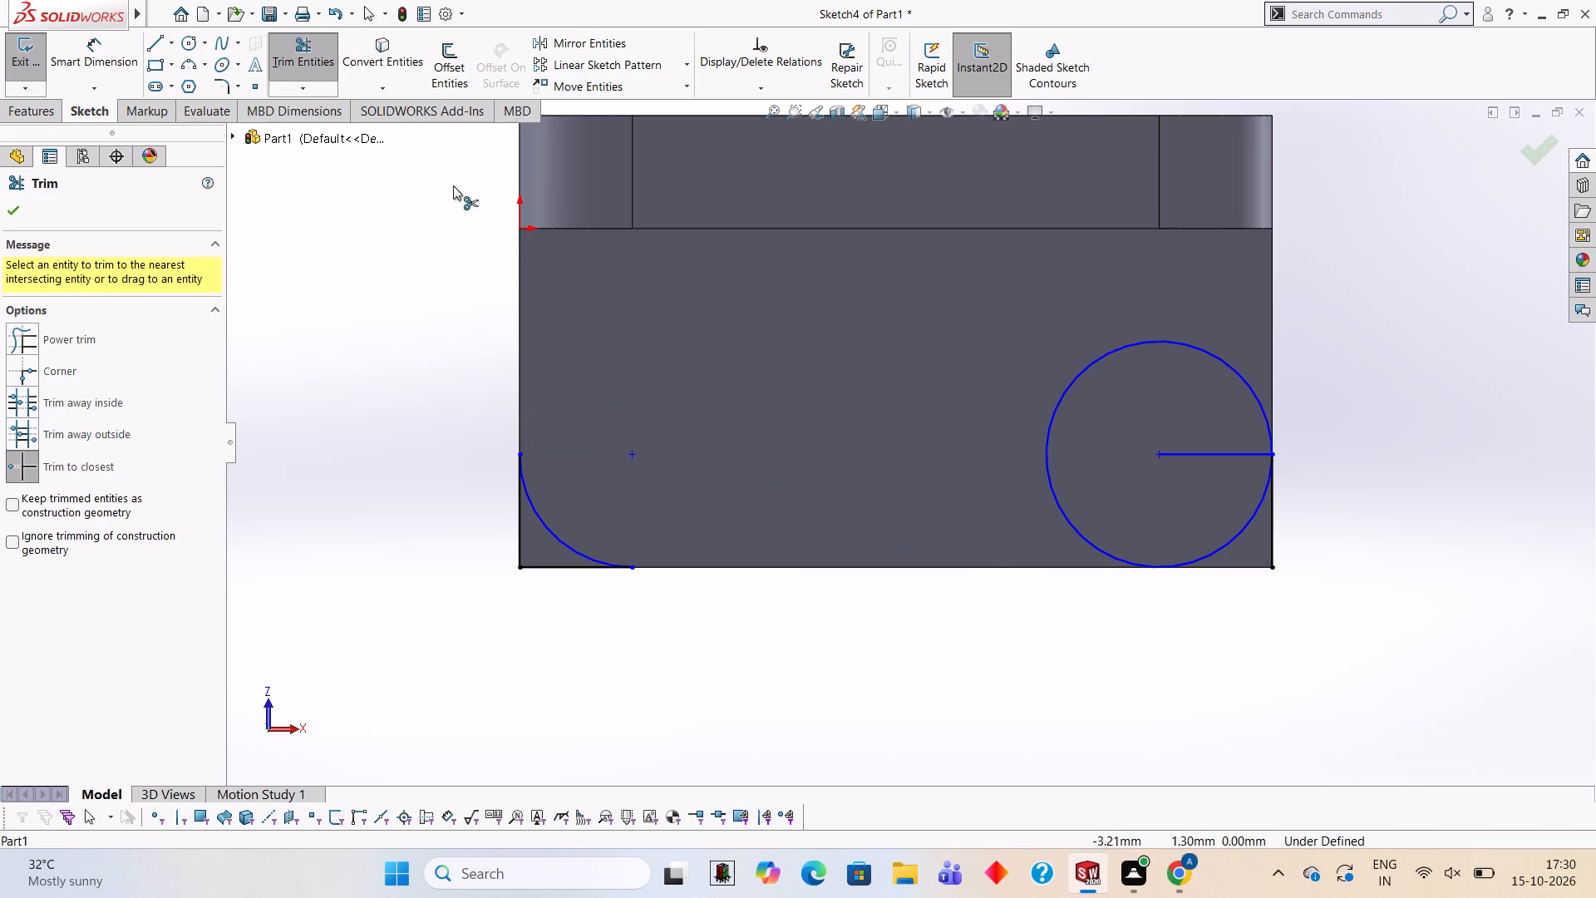
Close the right corner profile with a 15 mm line along the lower edge, trimming away the circle's excess and the horizontal line.
click(153, 43)
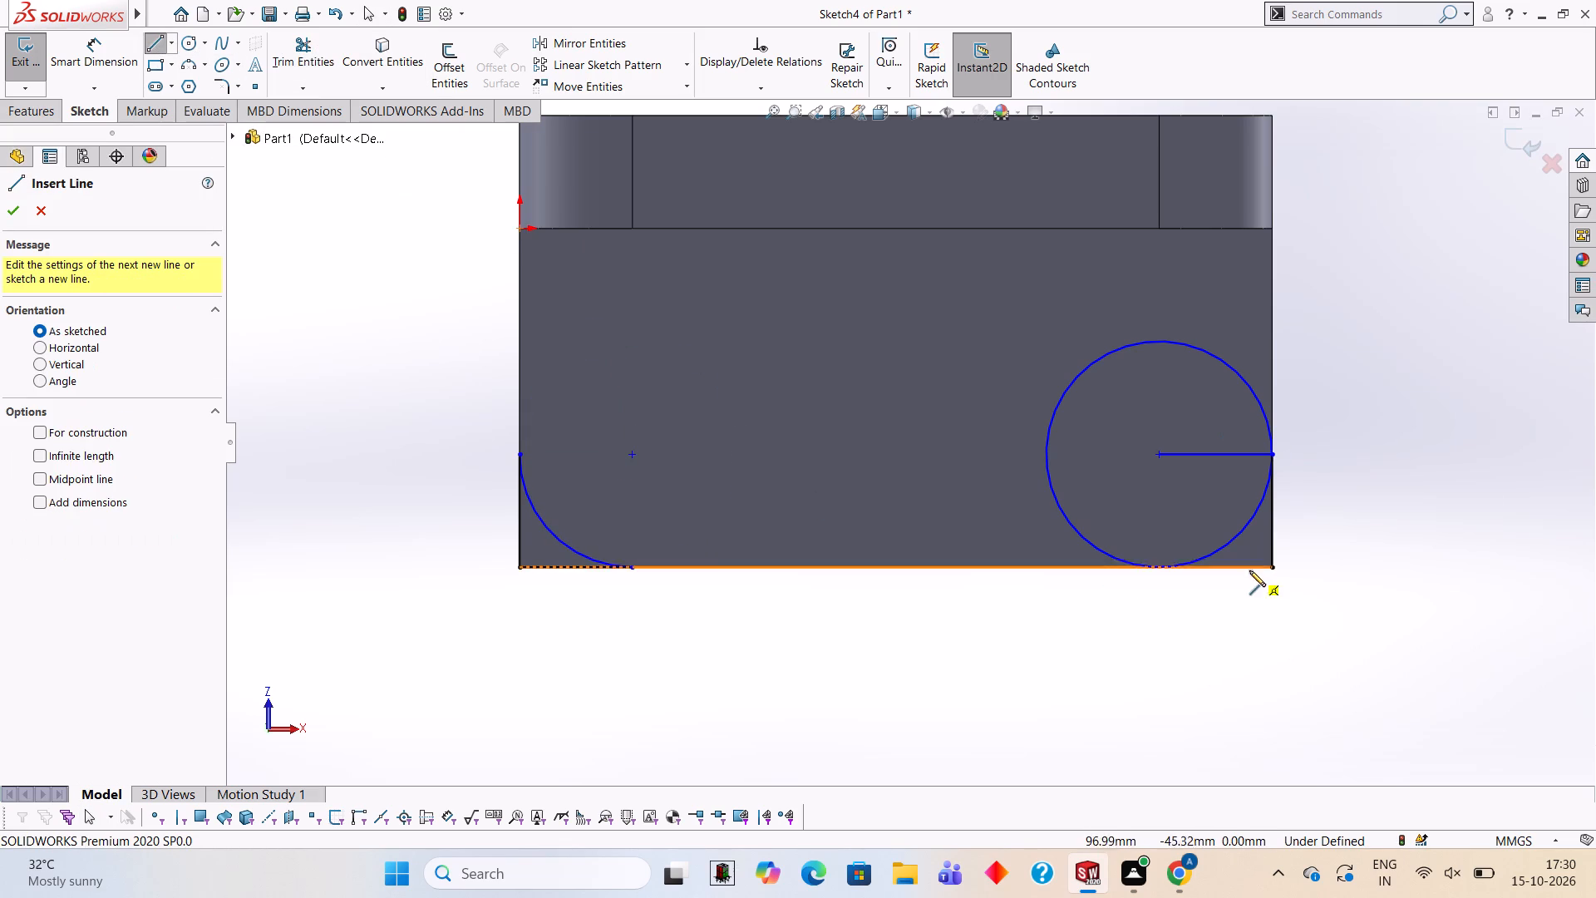
click(1270, 568)
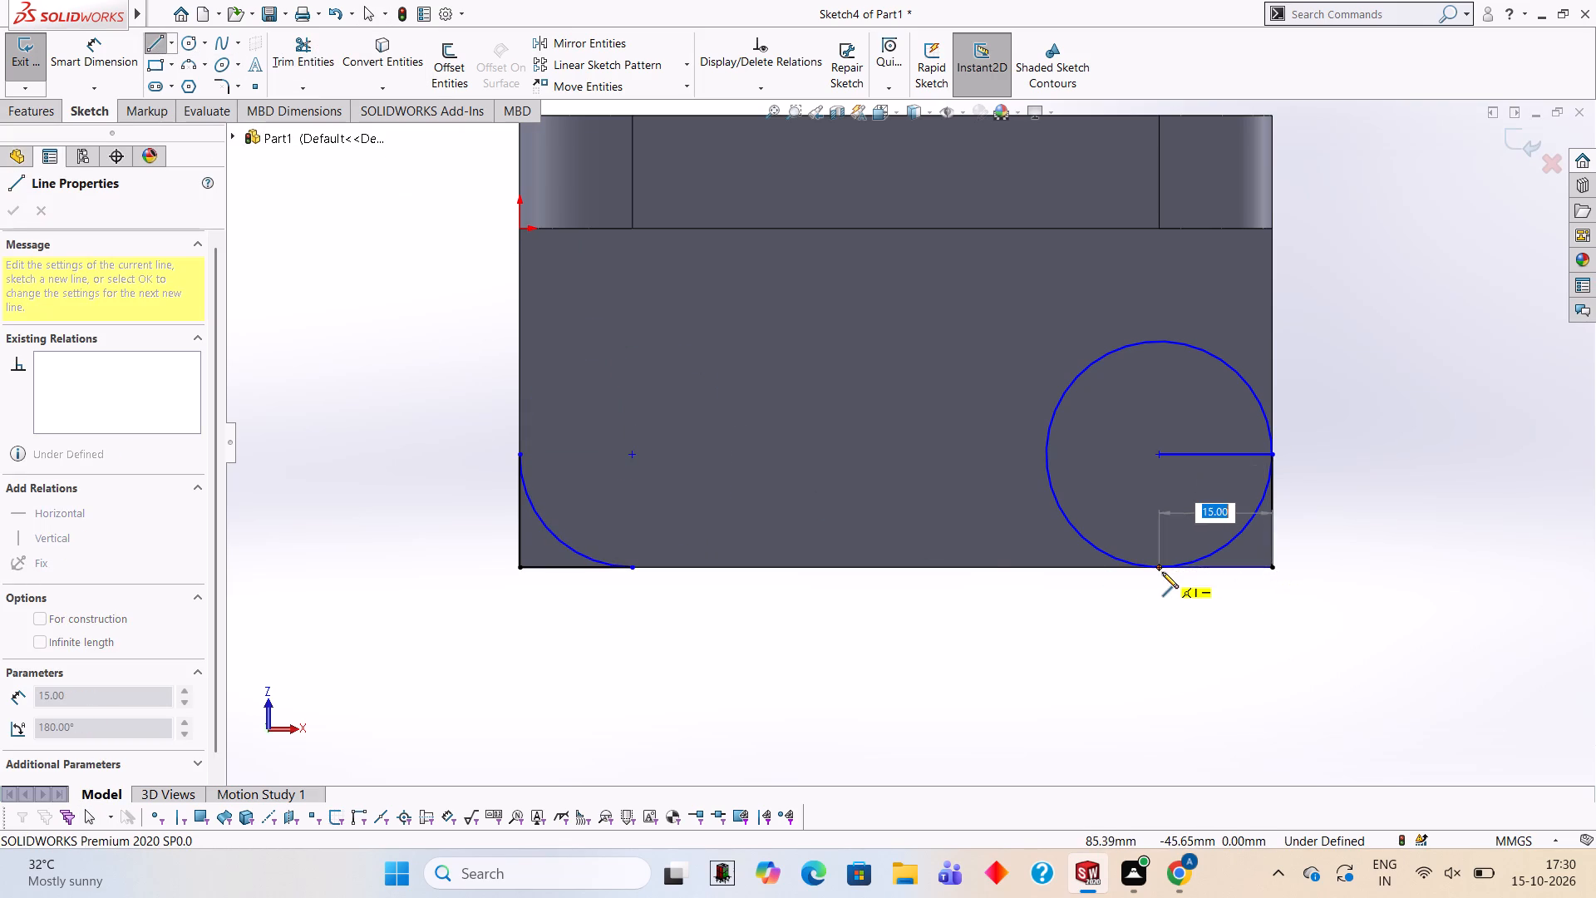
click(1160, 569)
click(290, 52)
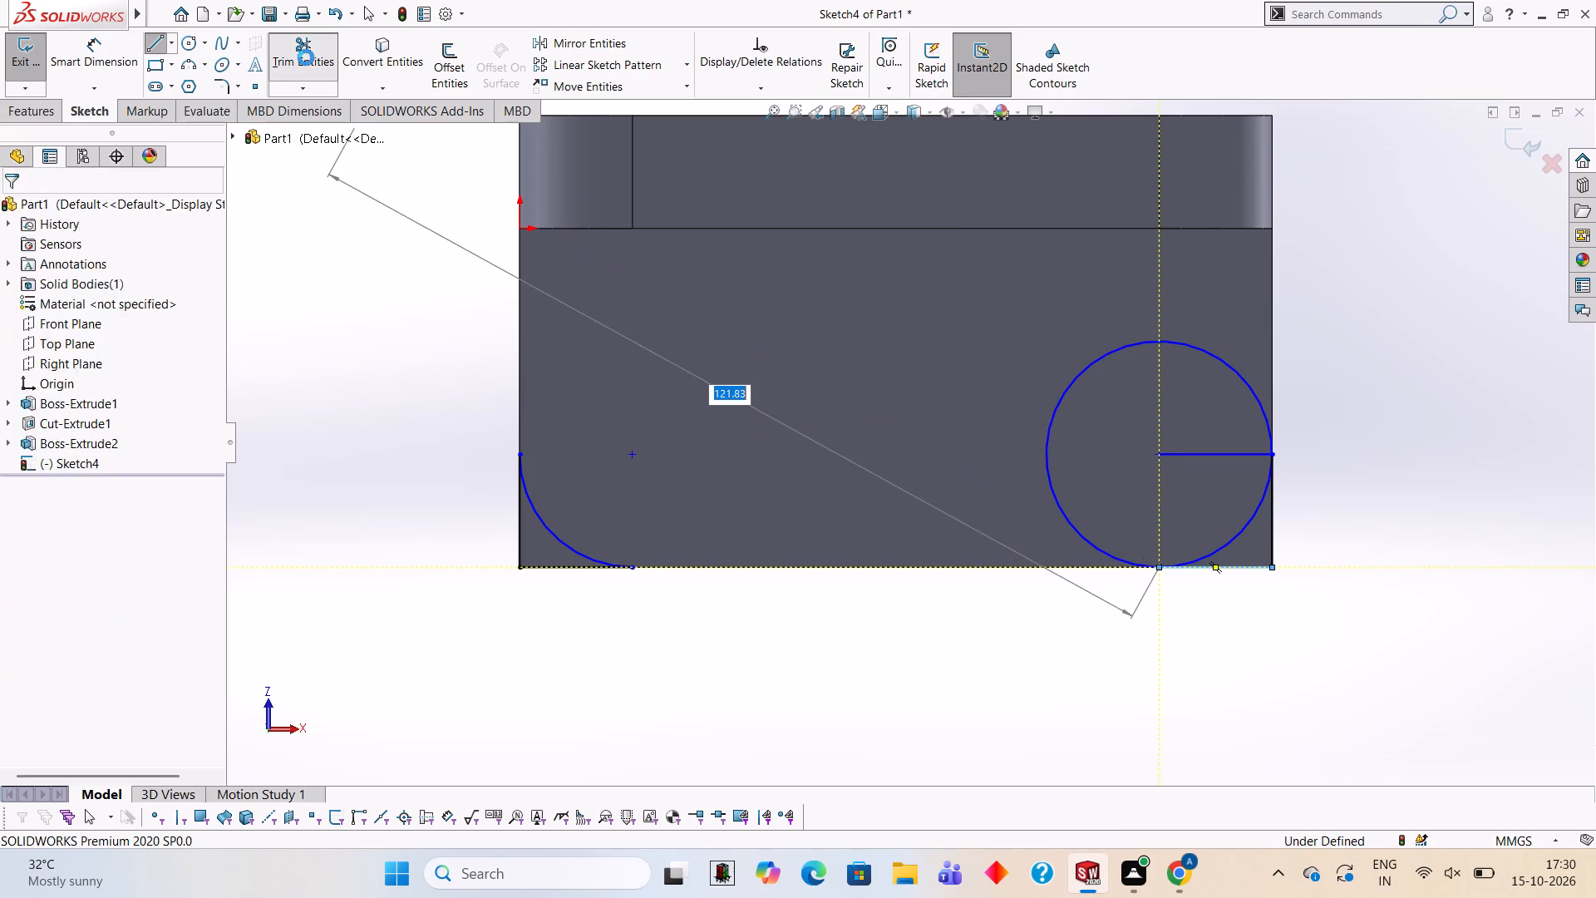
click(1096, 364)
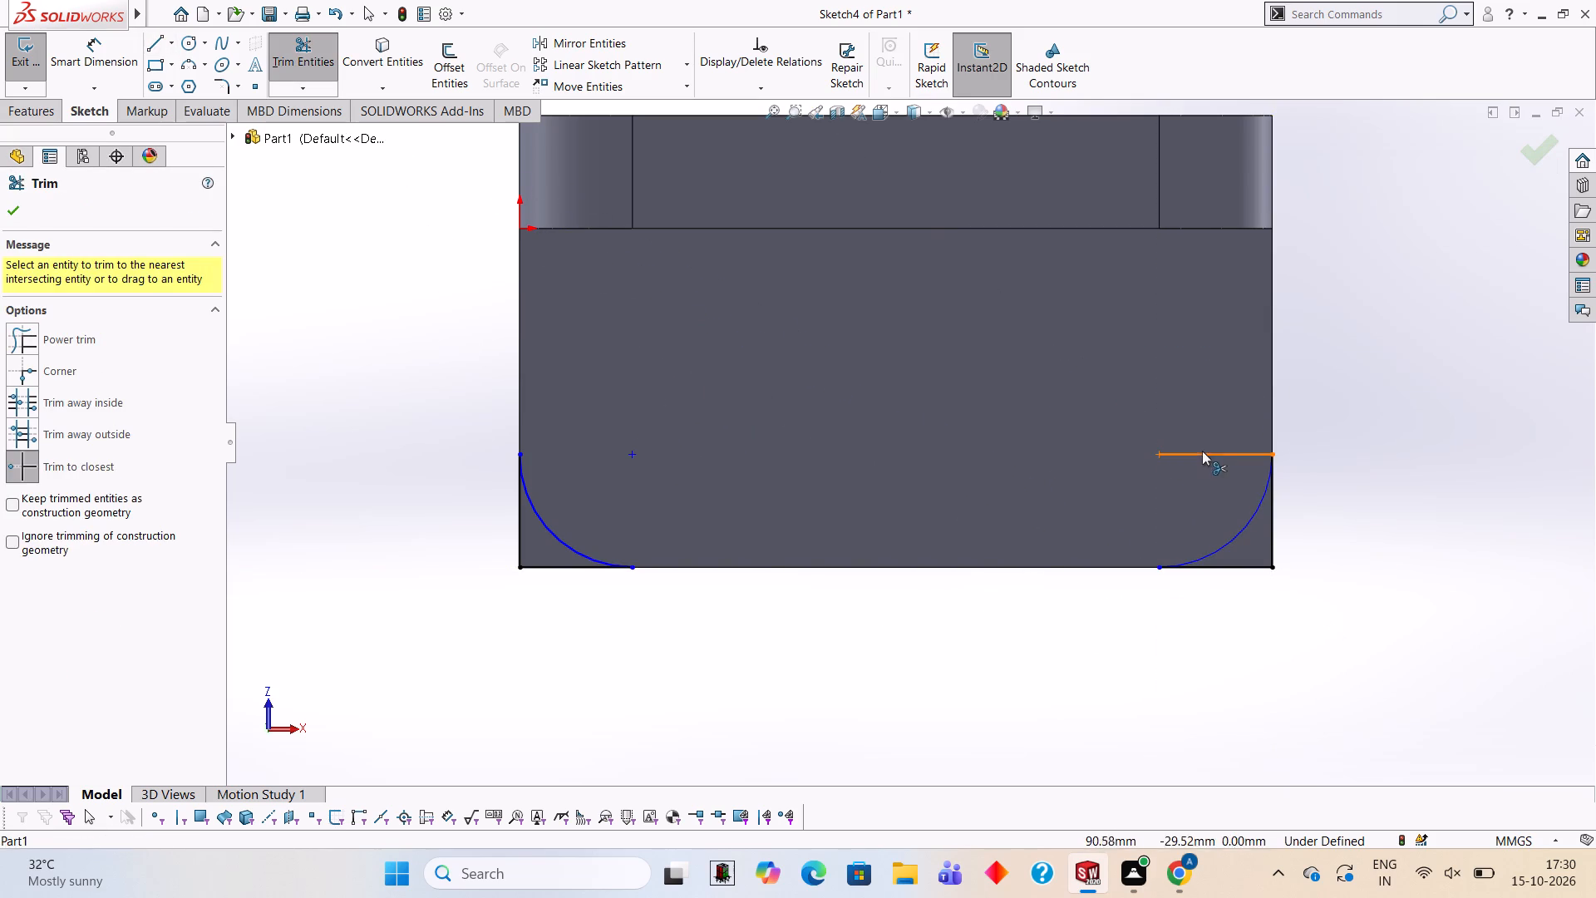
click(1203, 451)
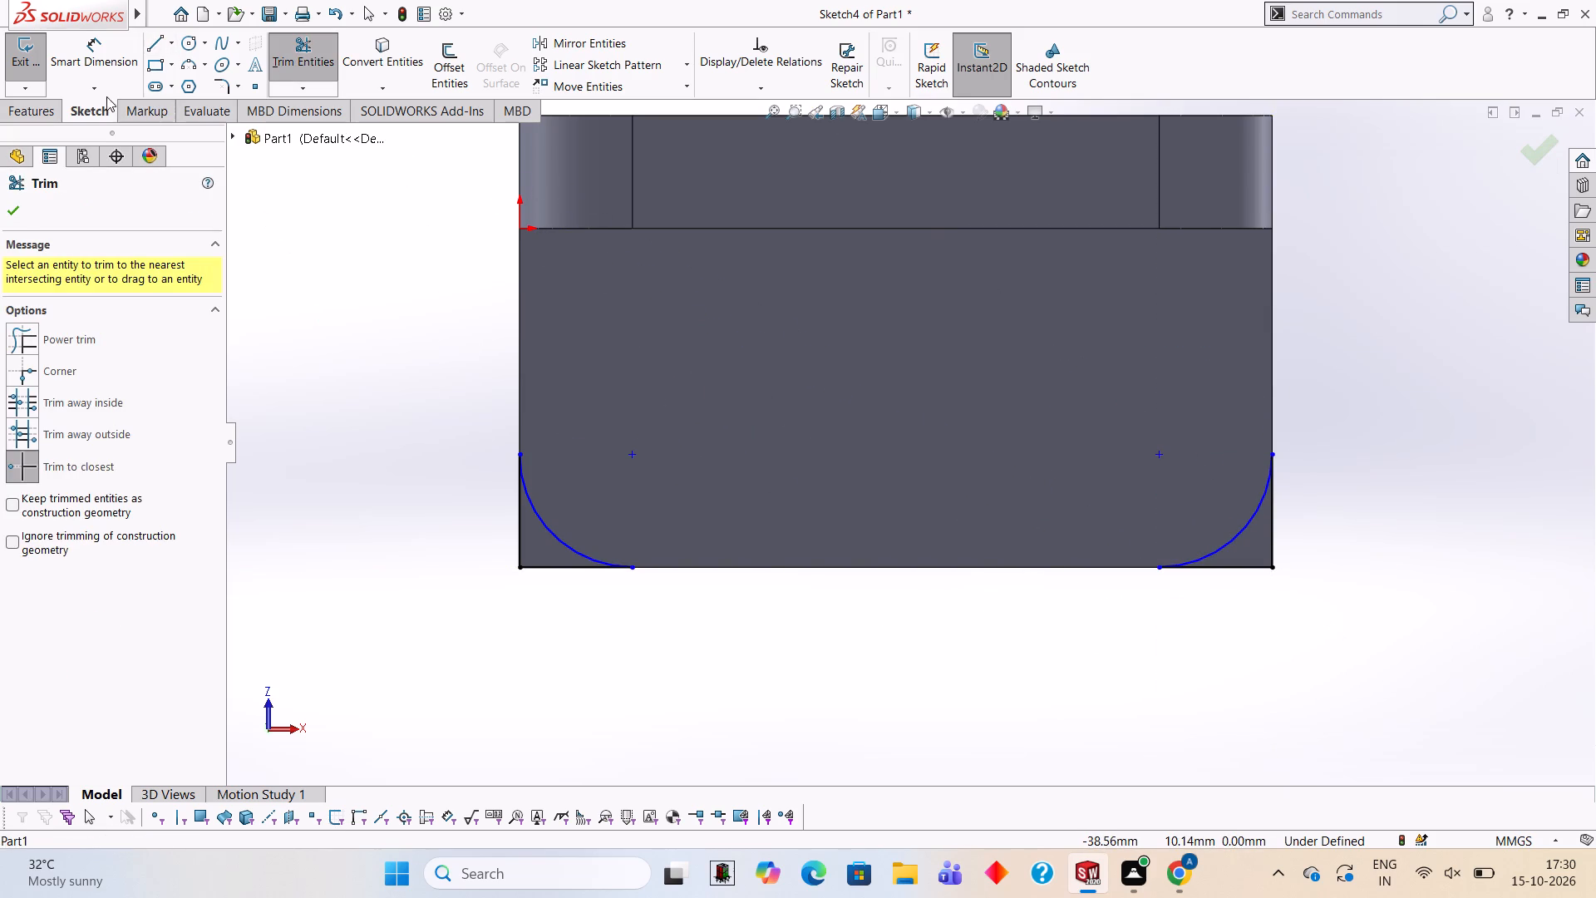
Cut-extrude both corner profiles with a blind depth of 15 mm through the flange to round its two free corners.
click(47, 113)
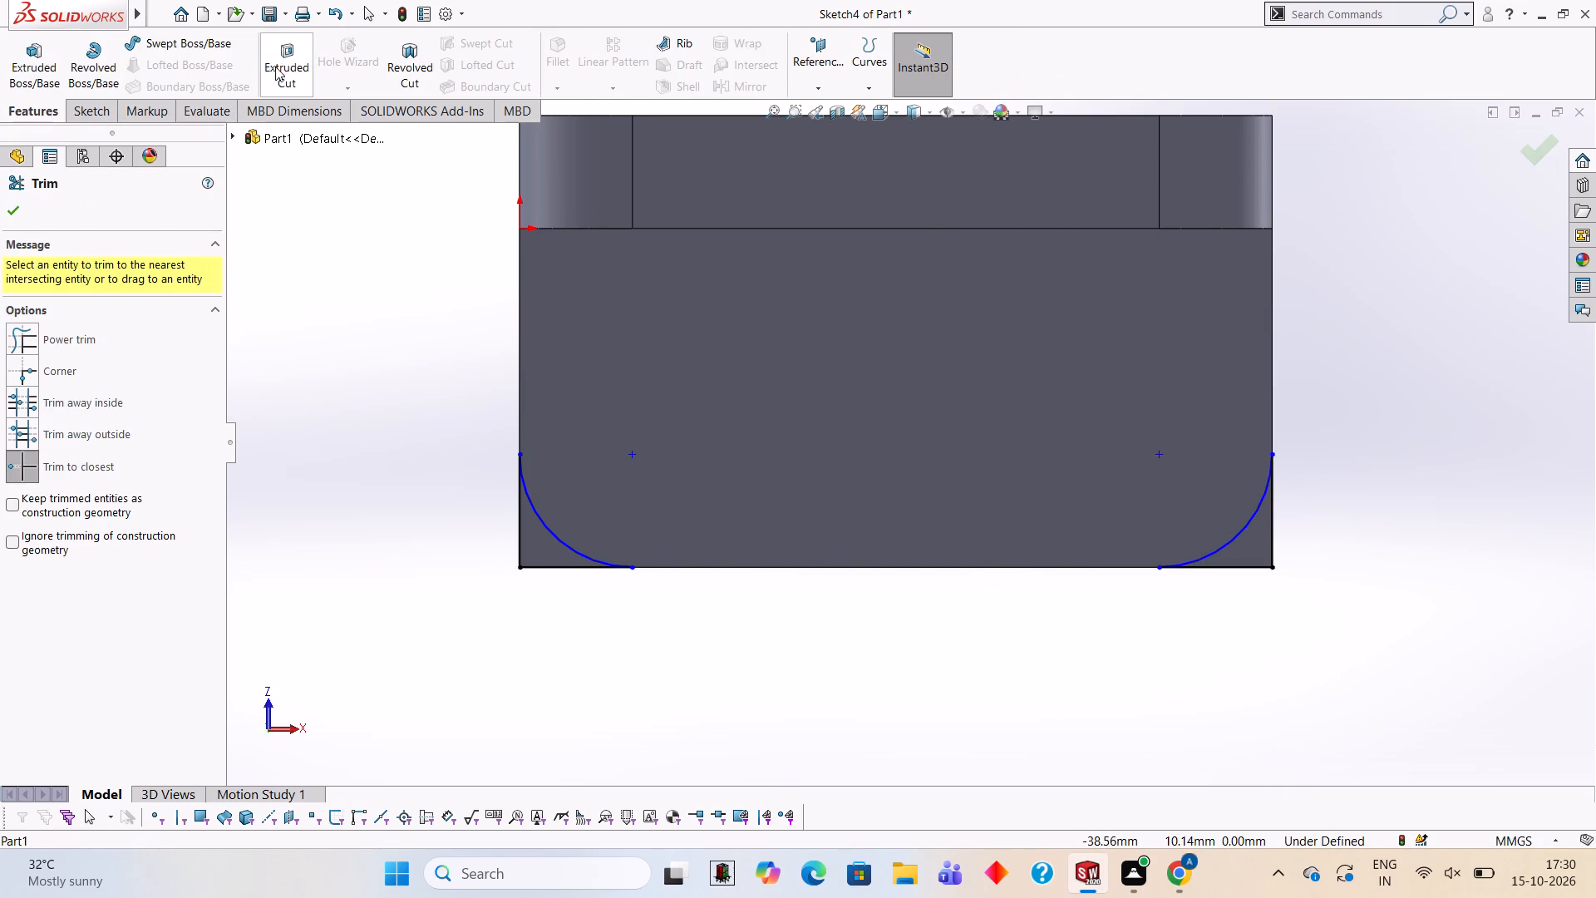
click(277, 67)
middle_drag(929, 682, 919, 505)
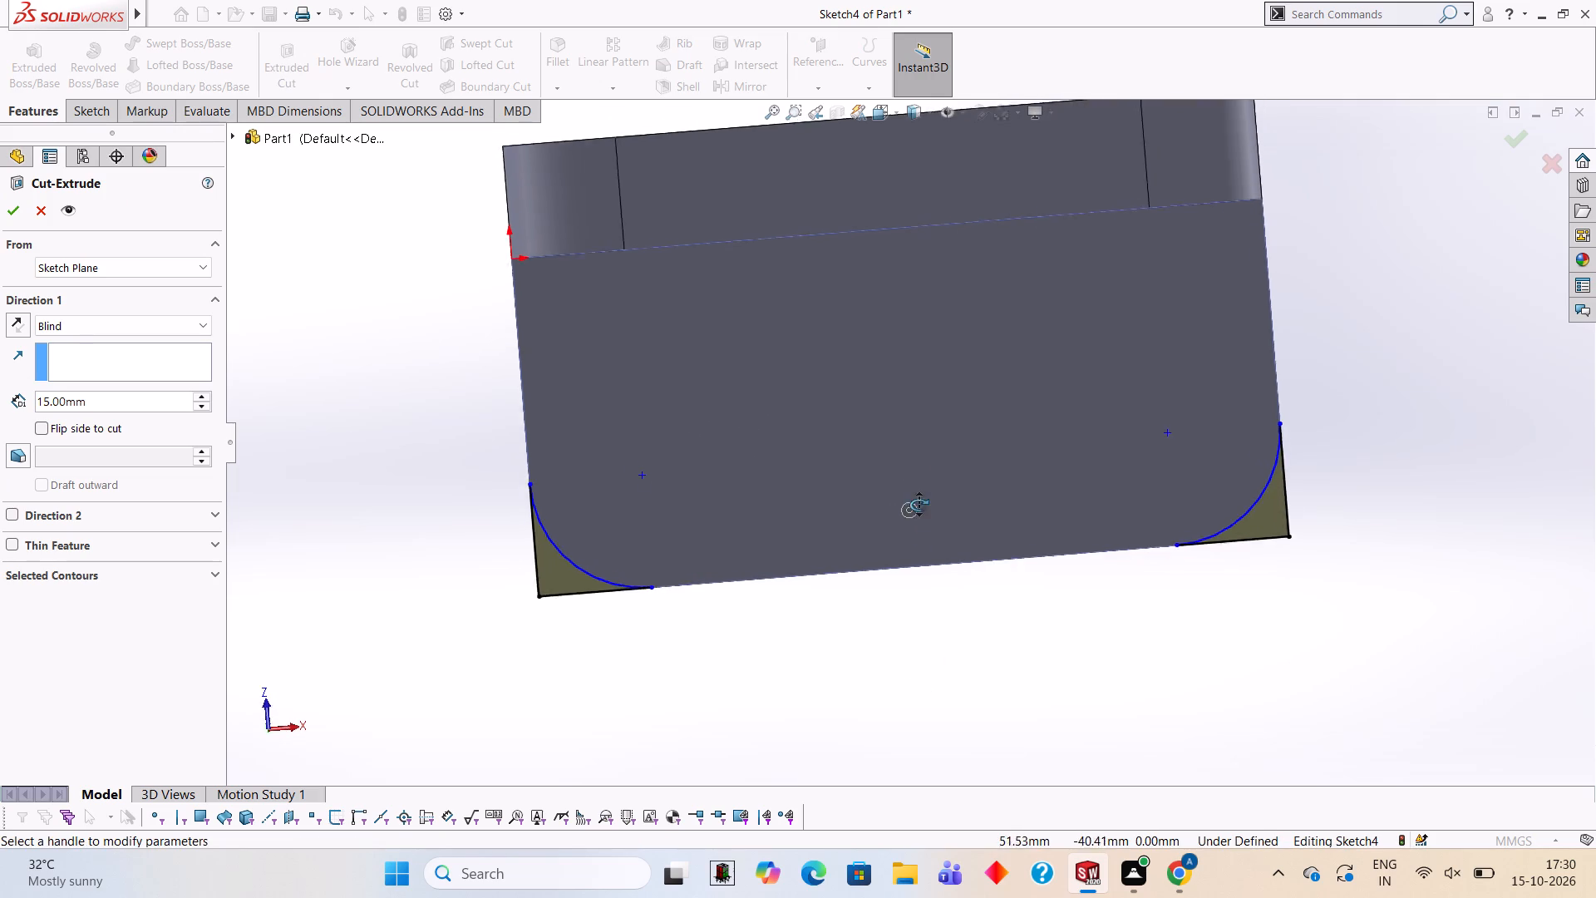
middle_drag(919, 505, 908, 447)
middle_drag(908, 447, 963, 631)
middle_drag(983, 383, 978, 629)
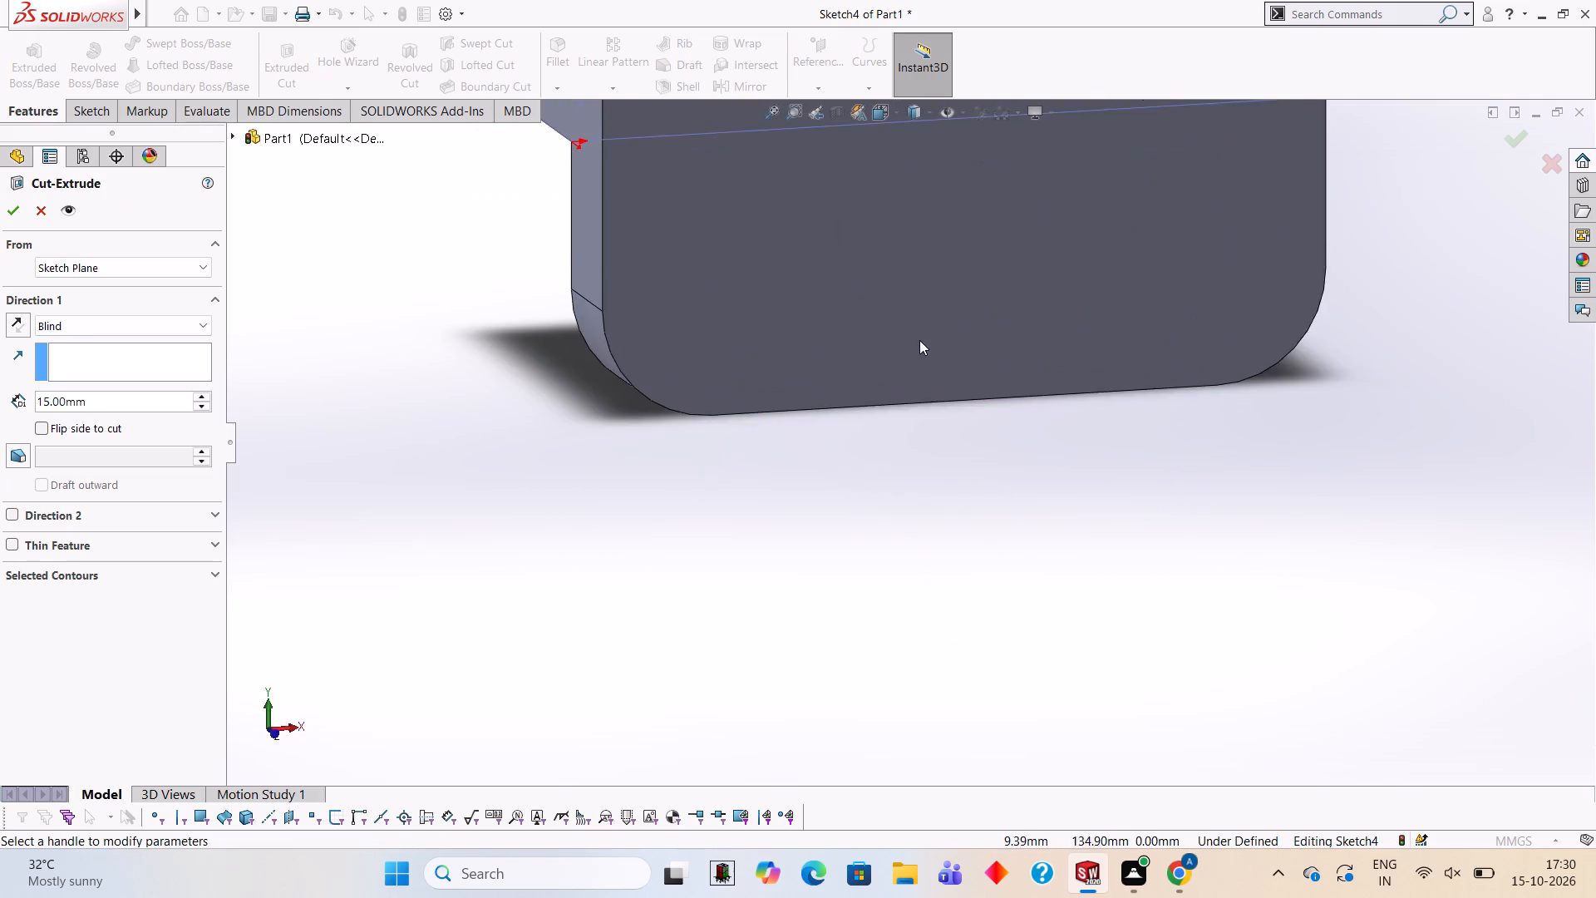
middle_drag(919, 340, 973, 561)
scroll(919, 340, down, 1)
middle_drag(797, 595, 1035, 363)
middle_drag(947, 512, 1056, 283)
scroll(1049, 310, up, 1)
scroll(955, 387, up, 3)
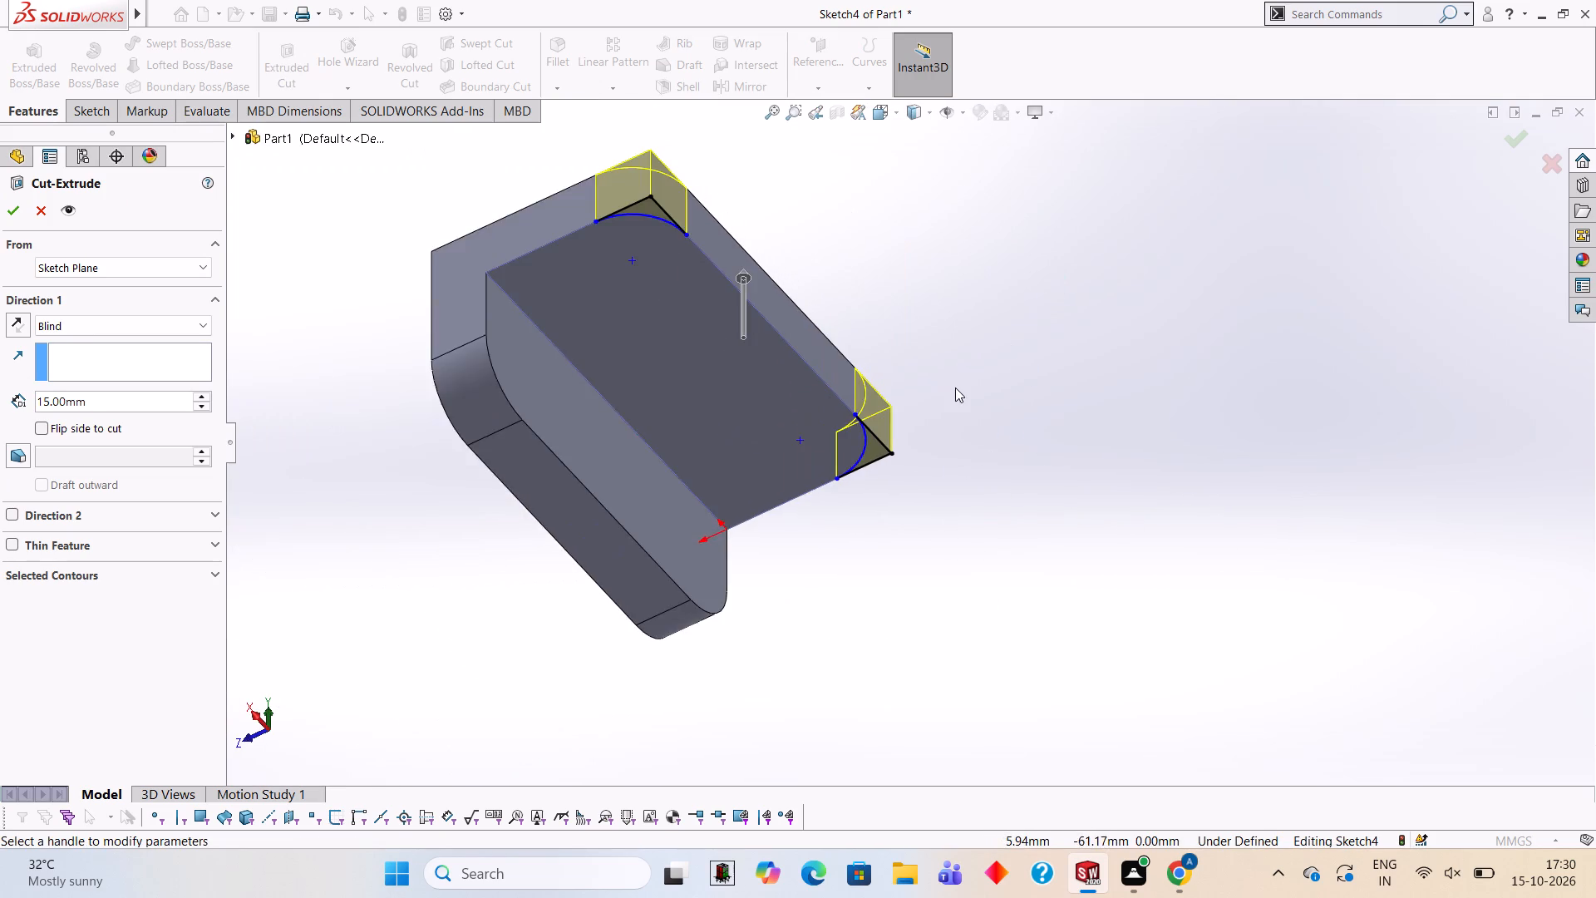
scroll(993, 465, up, 2)
middle_drag(959, 520, 829, 576)
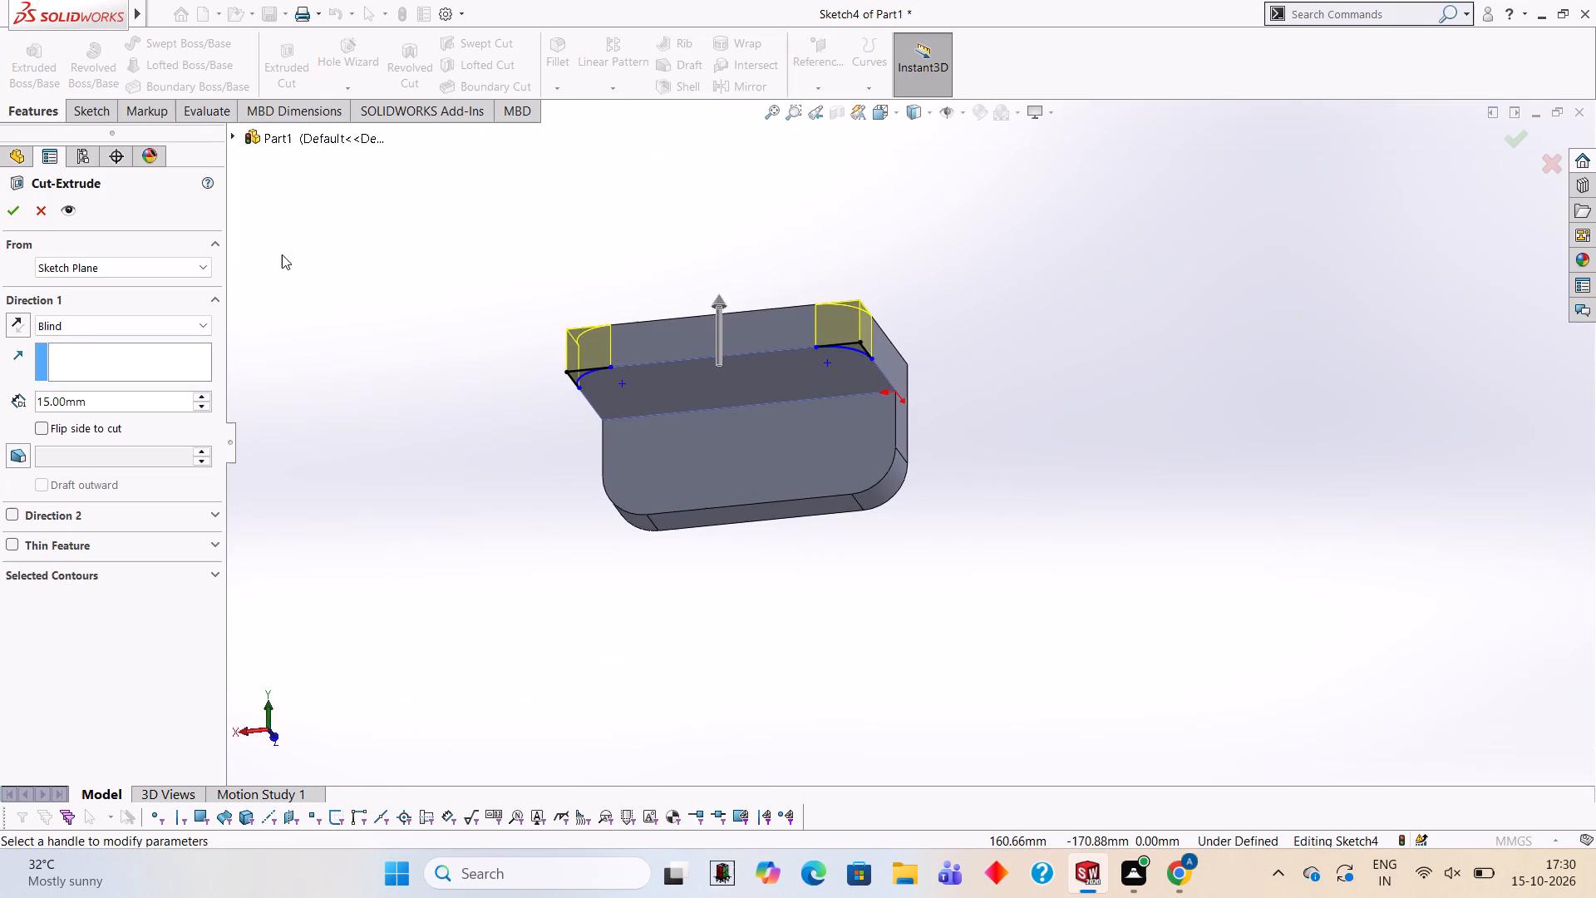
click(8, 200)
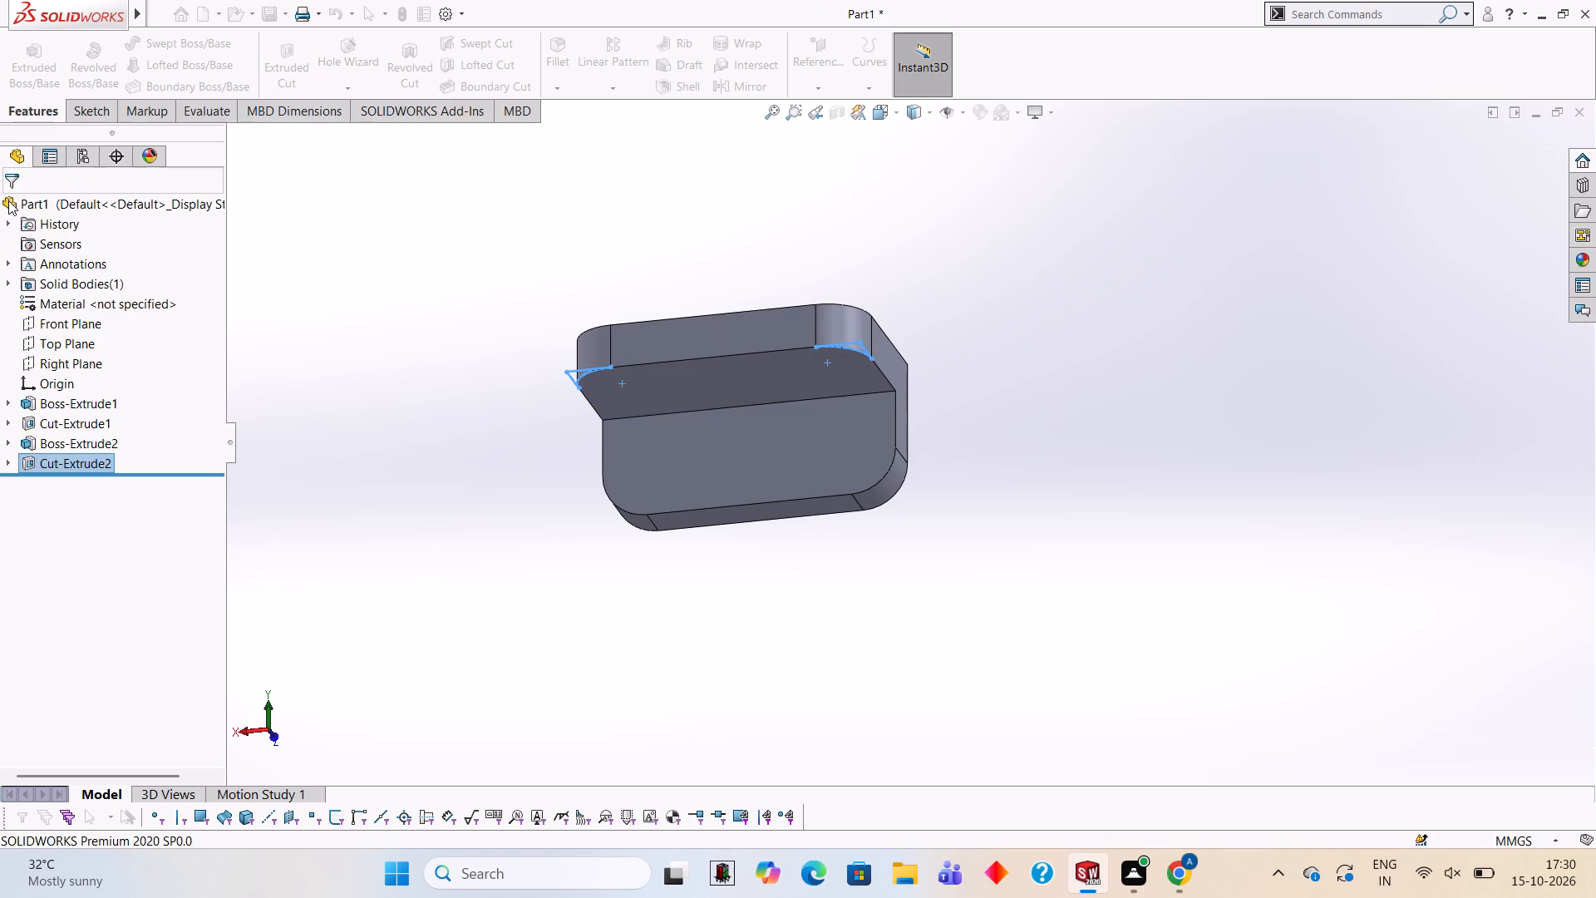
Examine the L-shaped bracket from several sides, including the rounded corners on both legs.
click(538, 283)
middle_drag(845, 490, 904, 250)
middle_drag(992, 524, 988, 674)
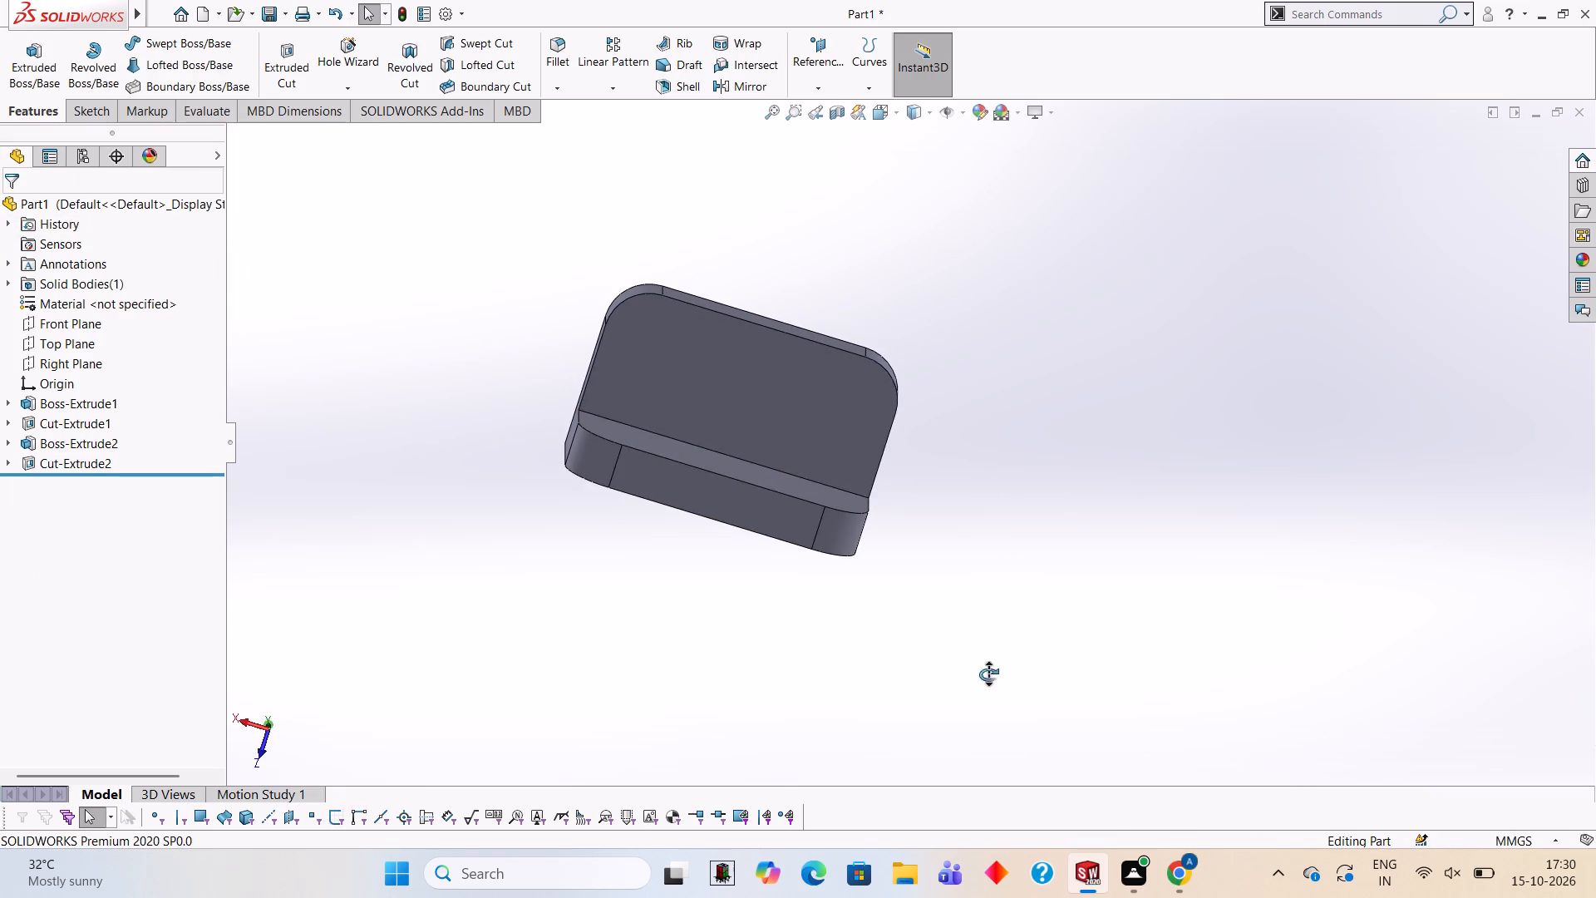
middle_drag(988, 674, 920, 676)
middle_drag(1014, 532, 1036, 505)
middle_drag(1037, 505, 875, 579)
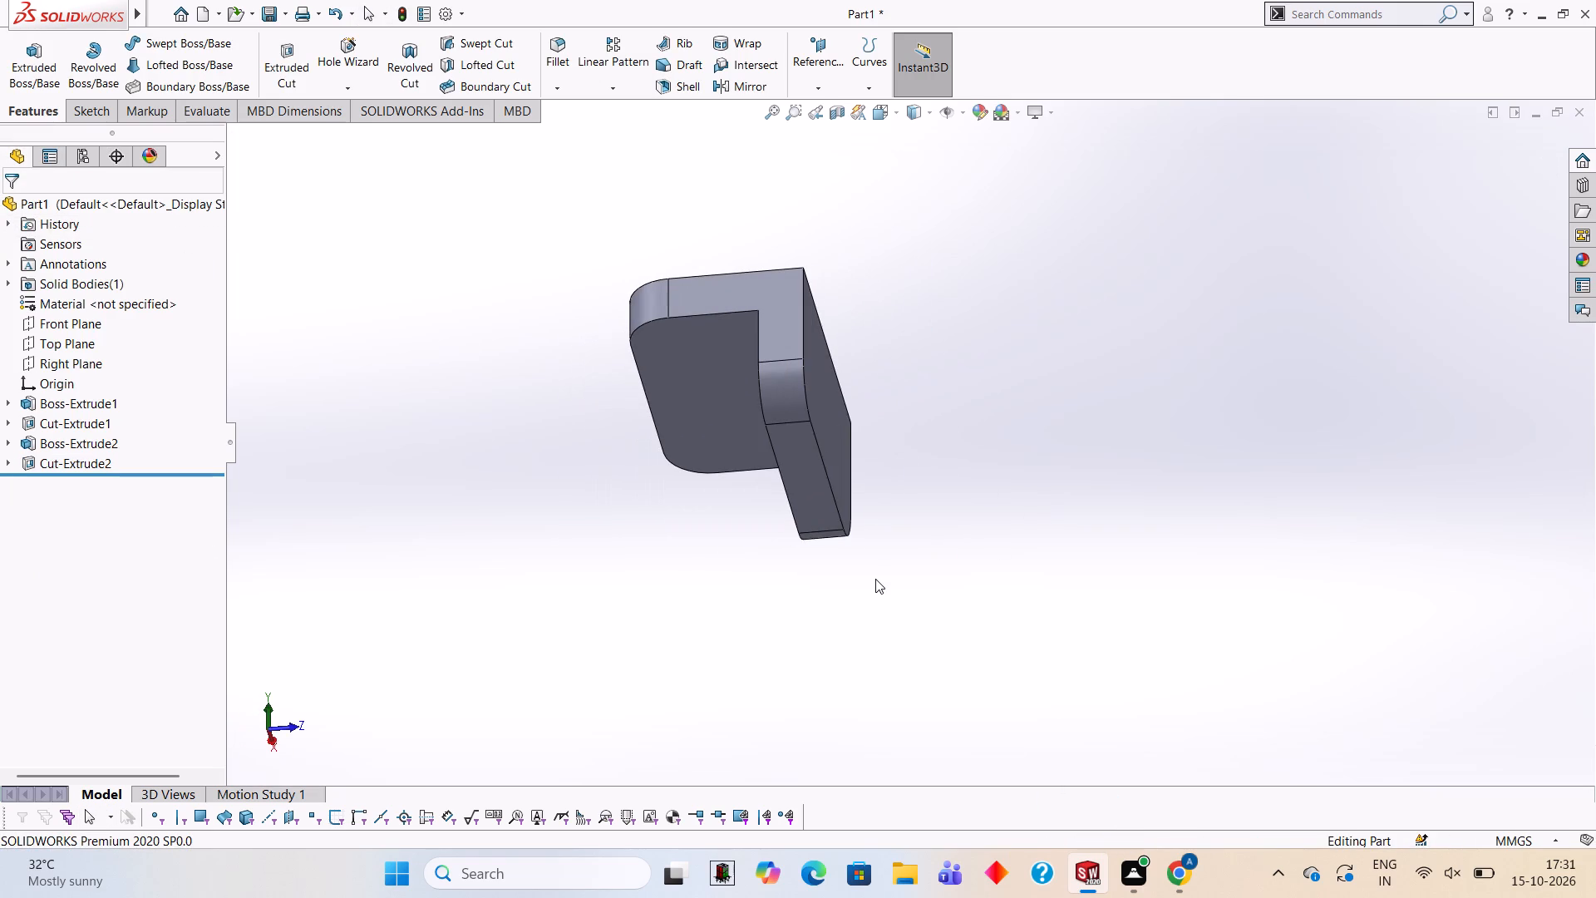
middle_drag(1032, 363, 1070, 517)
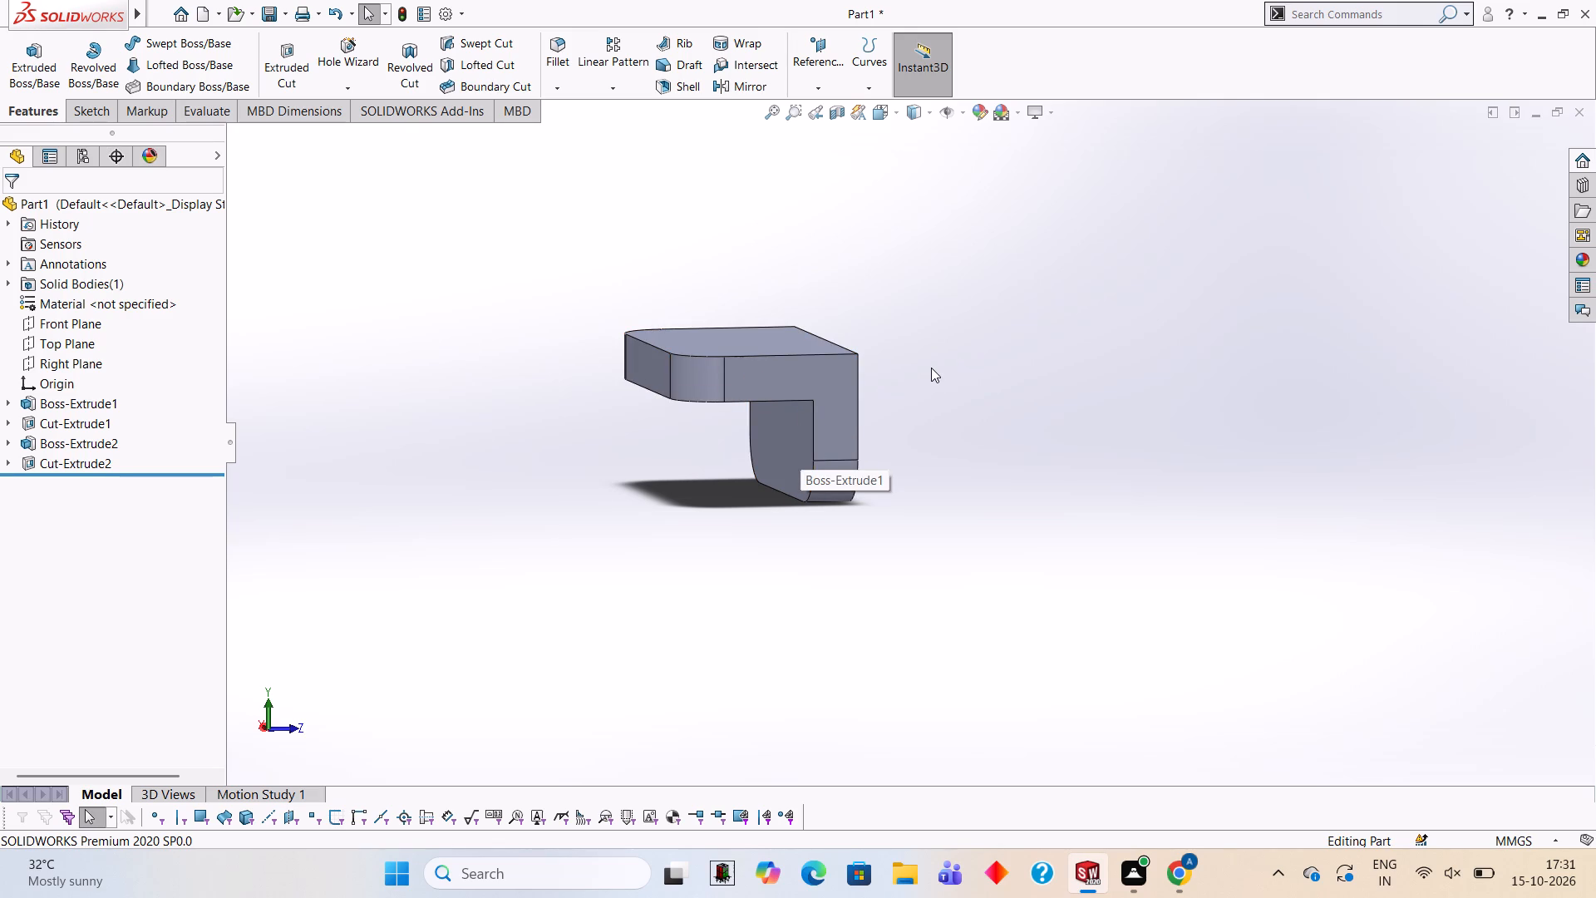
middle_drag(920, 490, 846, 518)
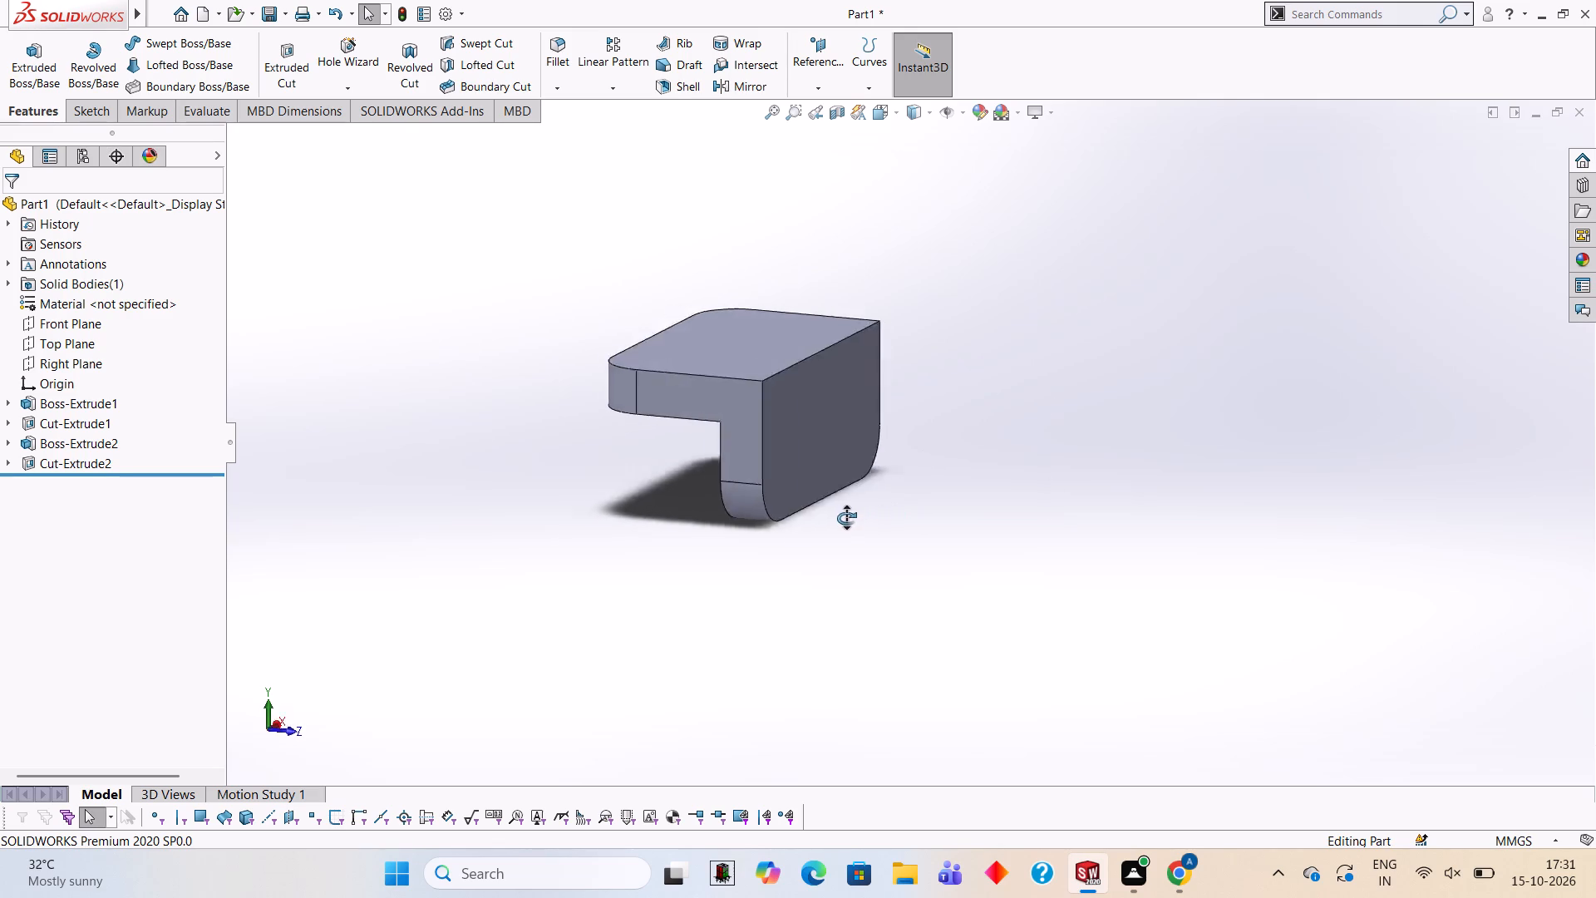
On the vertical leg's inner face, sketch a 12 mm diameter circle concentric with the left rounded corner, with diameter dimensions added.
middle_drag(846, 518, 835, 673)
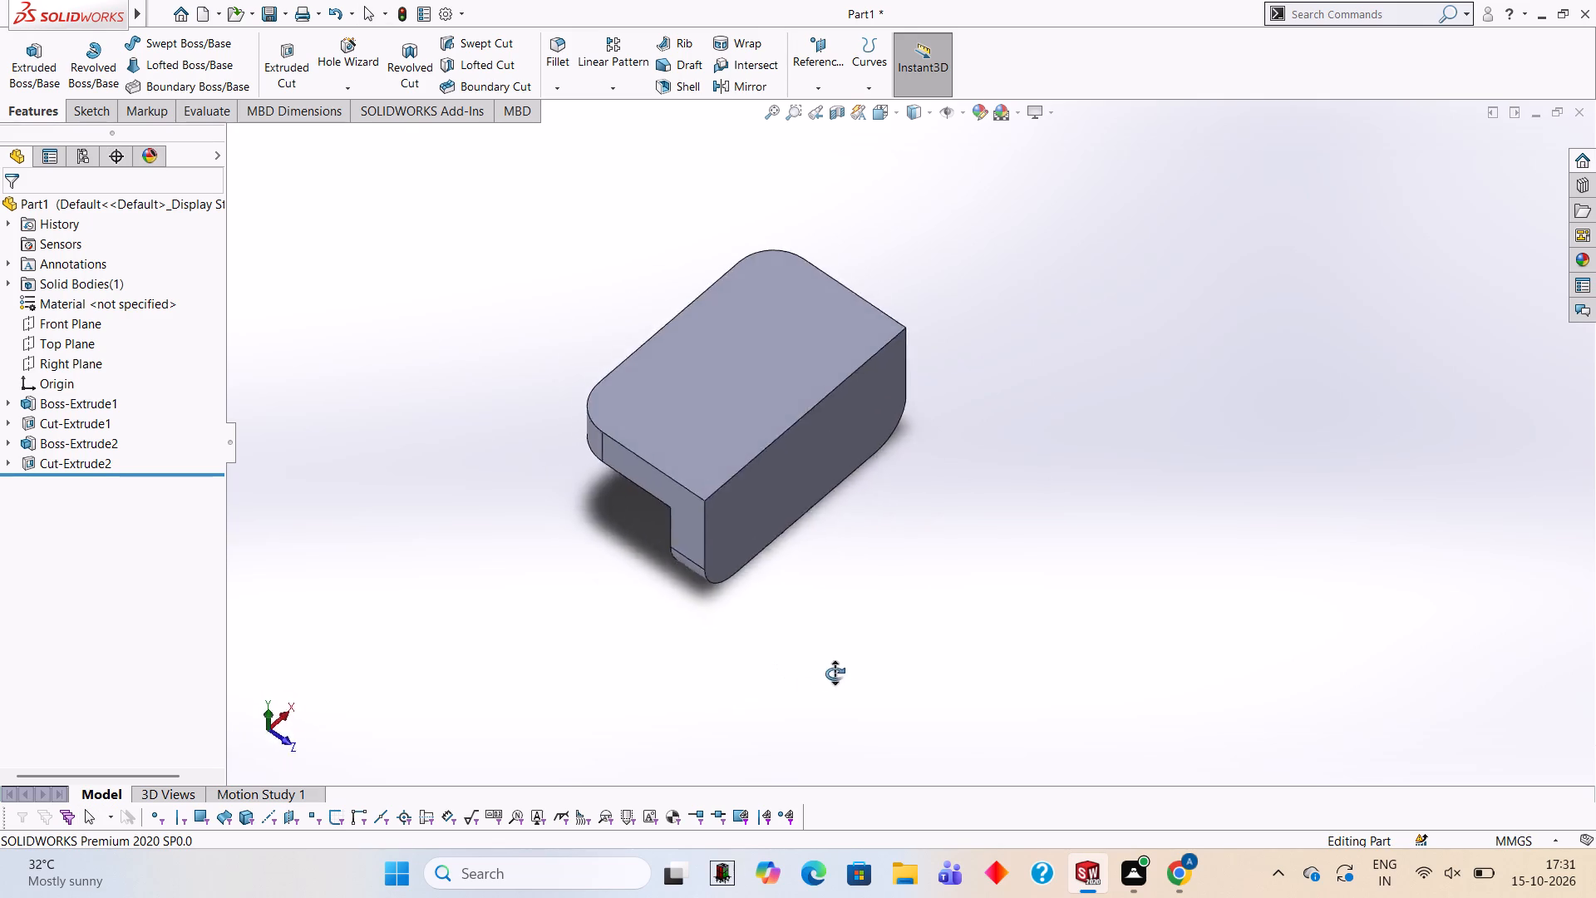
middle_drag(835, 673, 1081, 577)
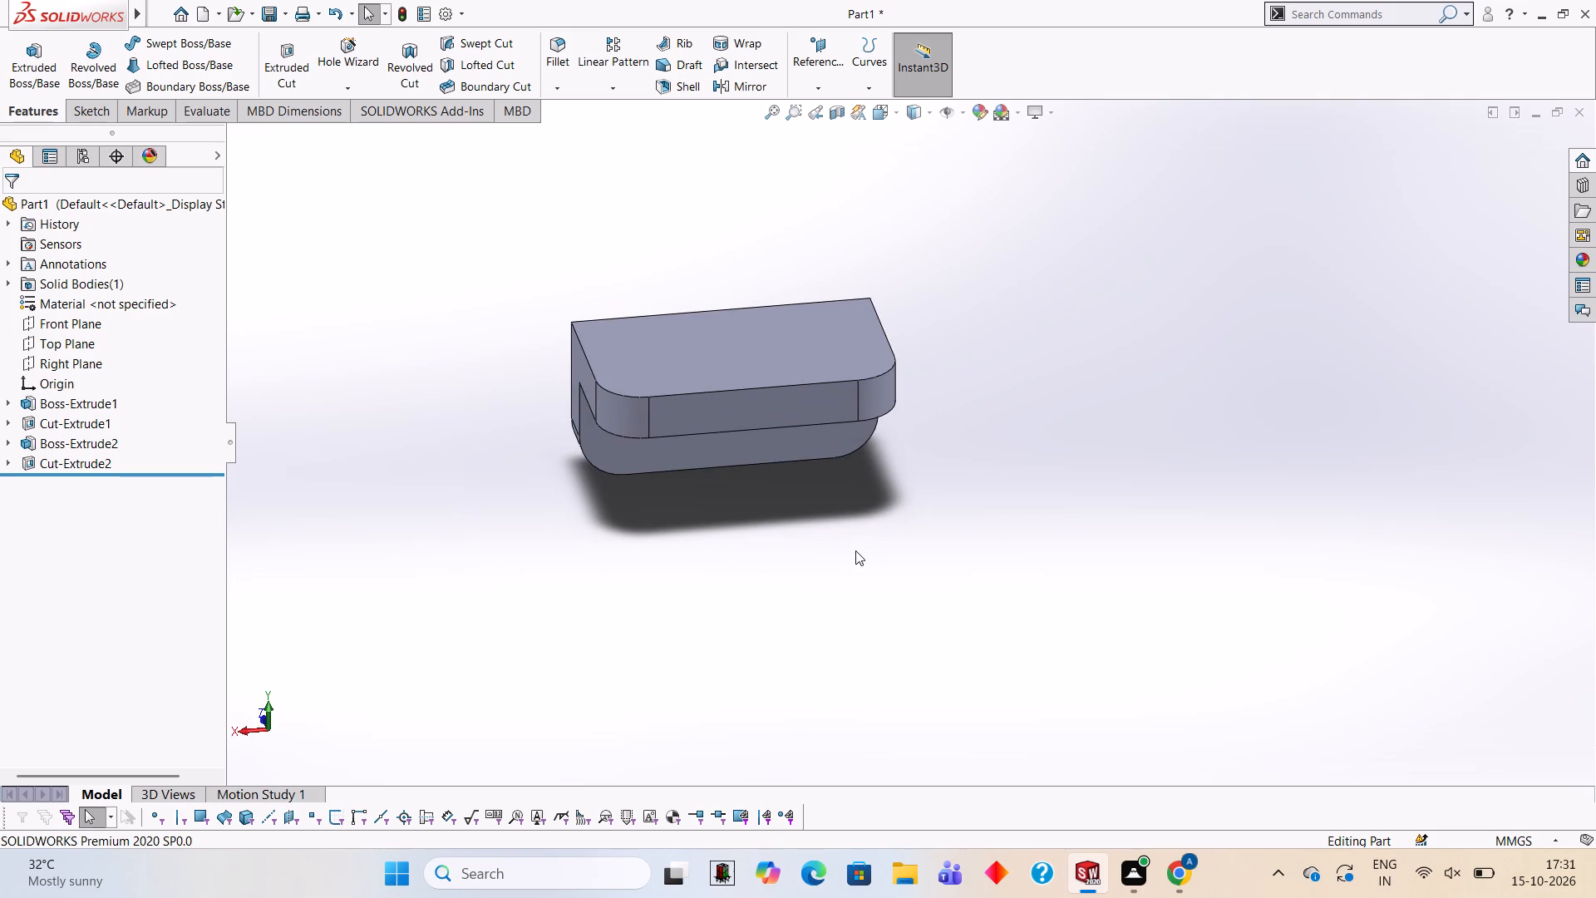
middle_drag(897, 518, 837, 309)
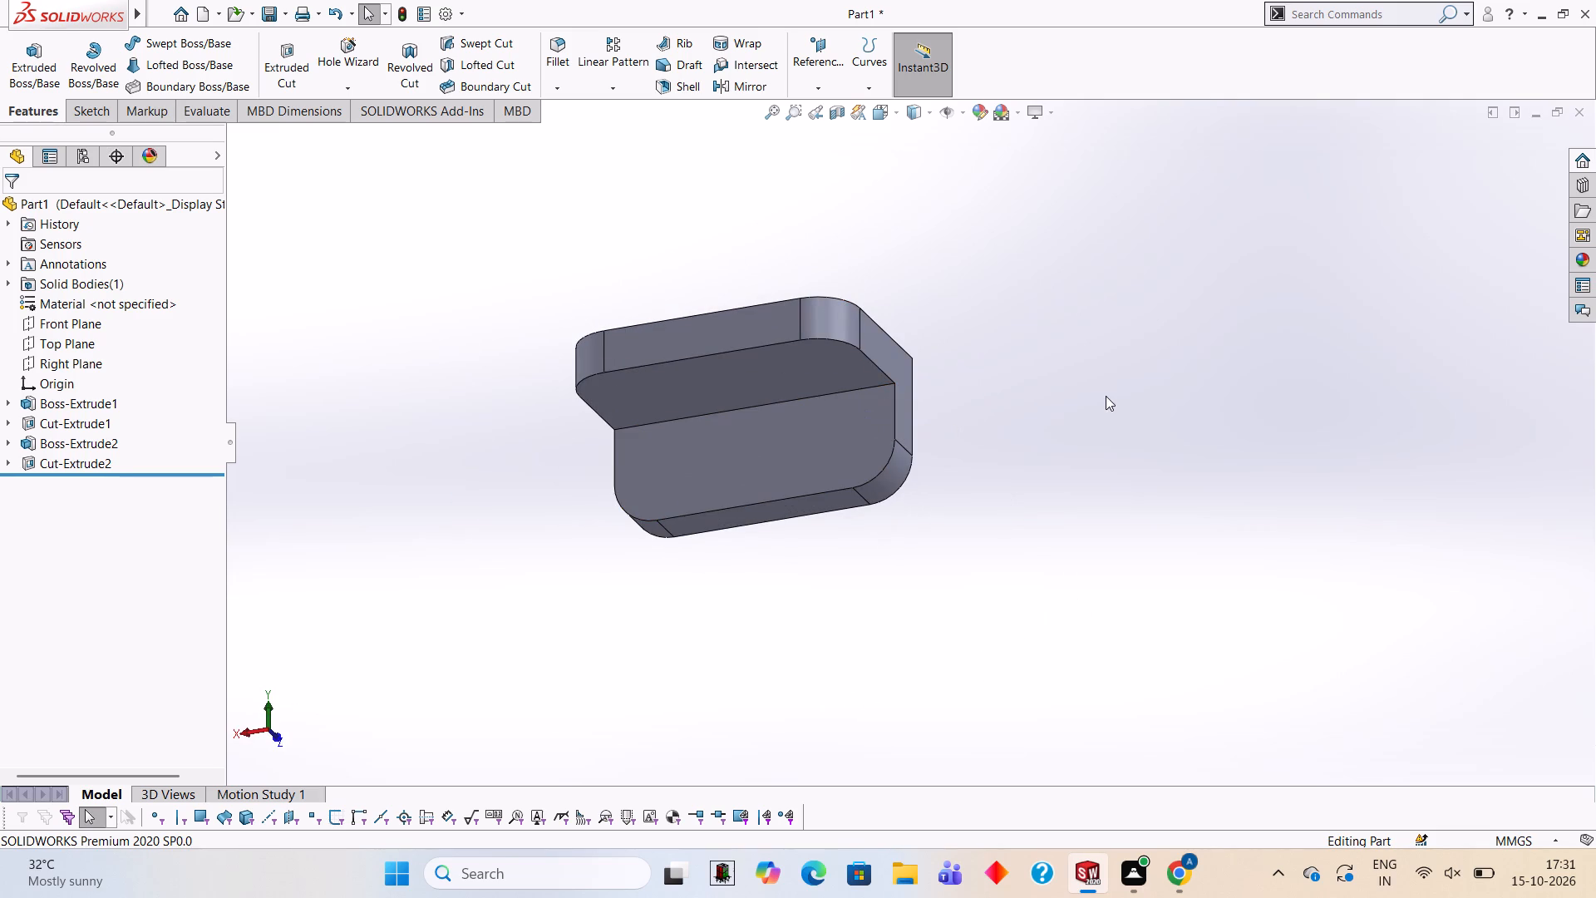
middle_drag(1141, 380, 1148, 456)
click(781, 427)
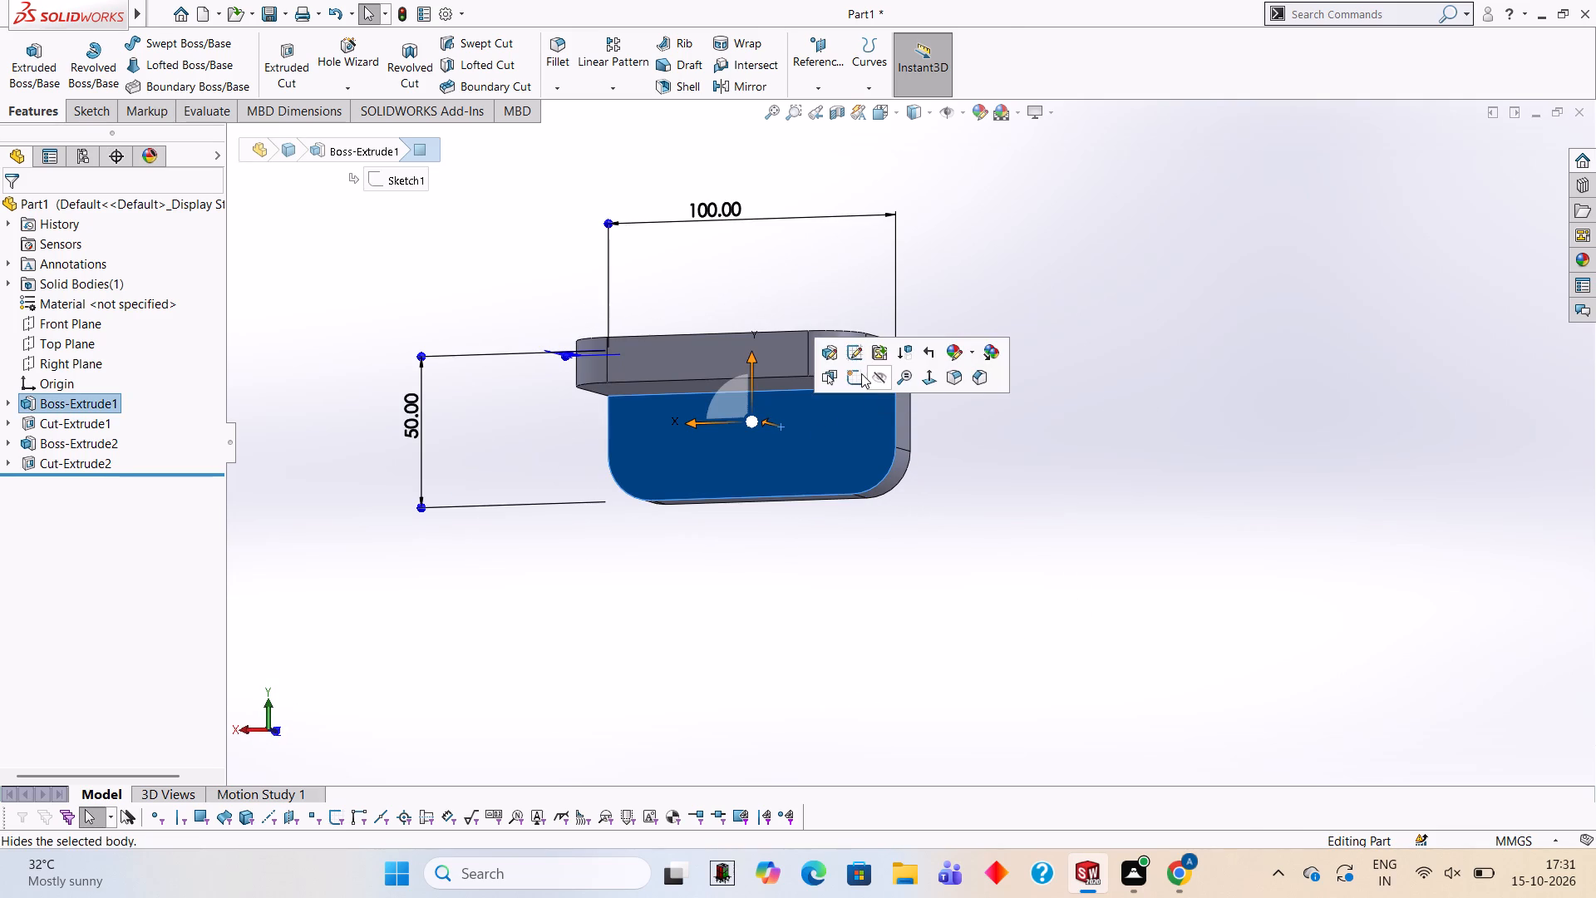
click(860, 373)
key(ctrl+8)
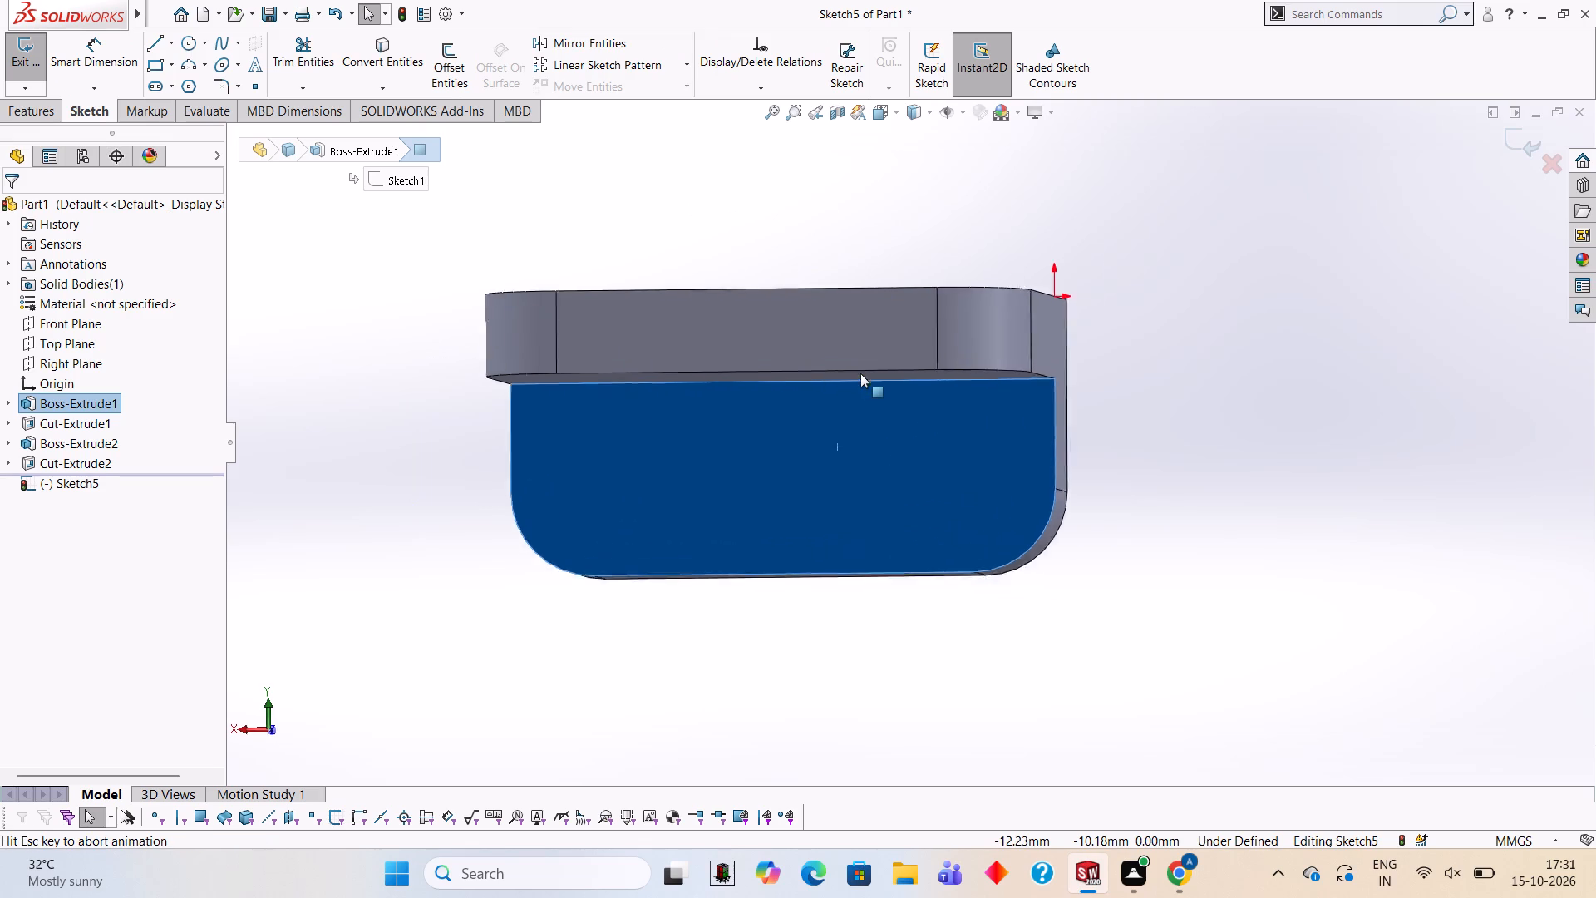
scroll(1121, 598, up, 1)
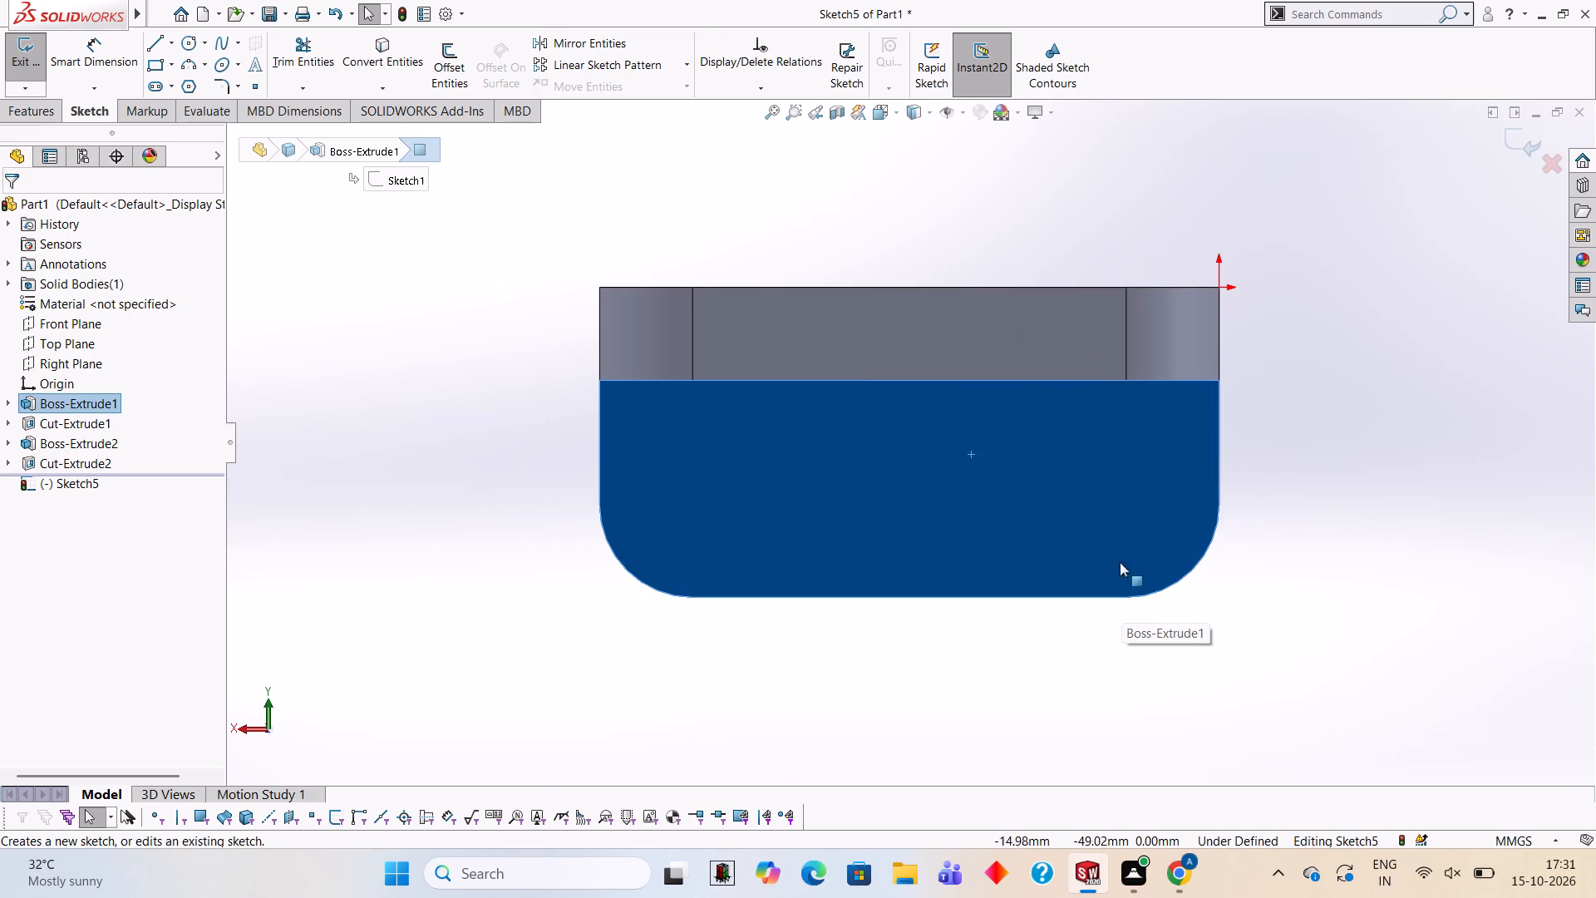
click(185, 41)
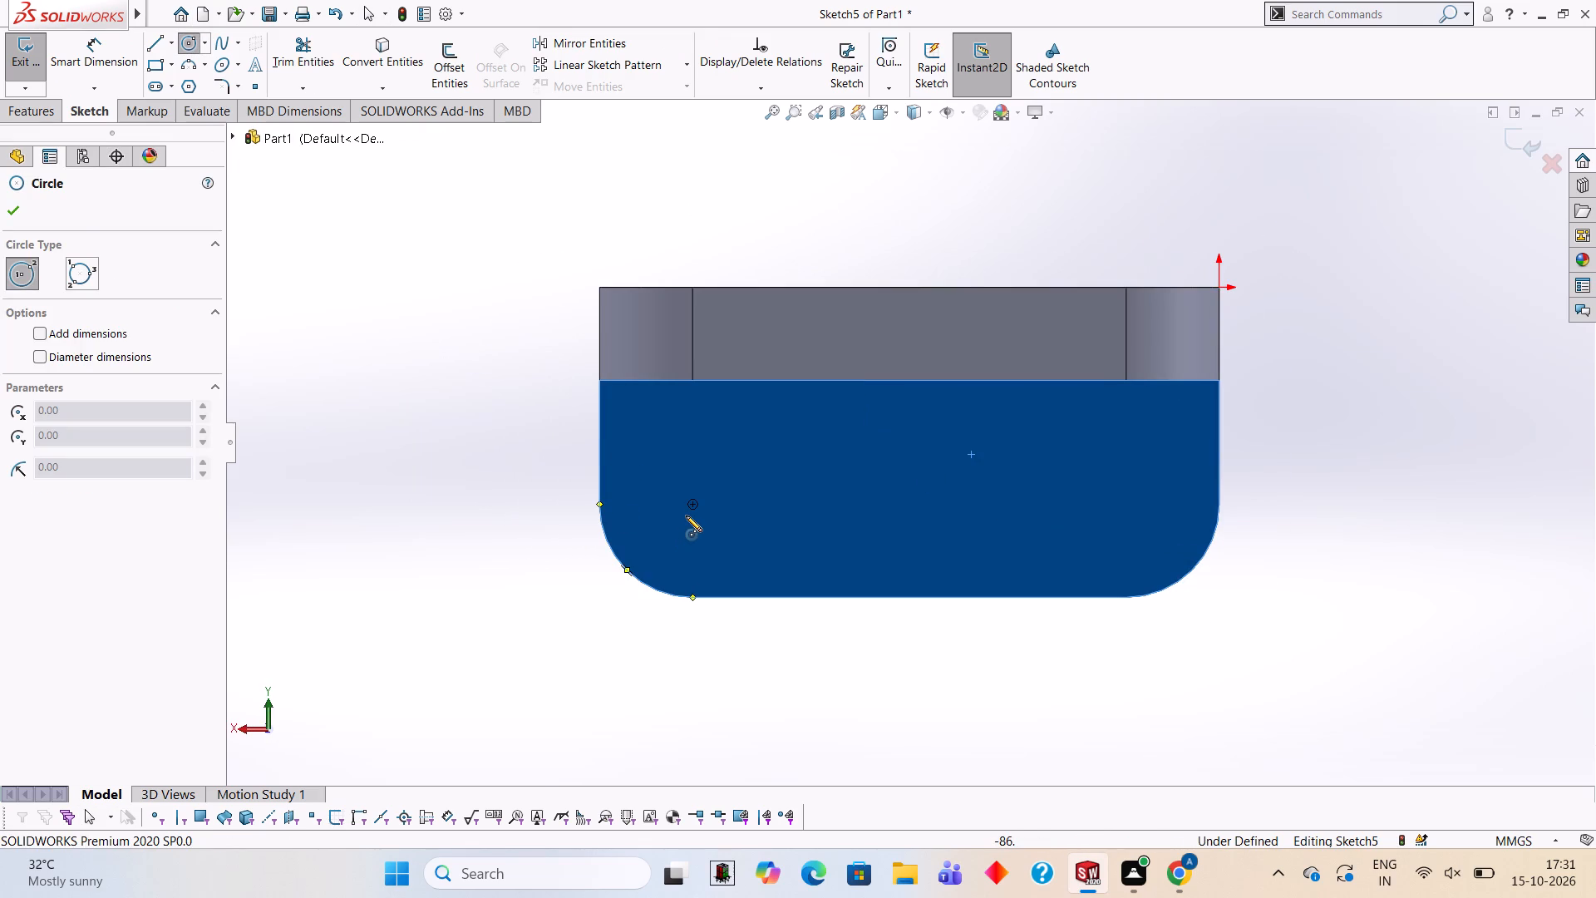
click(66, 336)
click(66, 357)
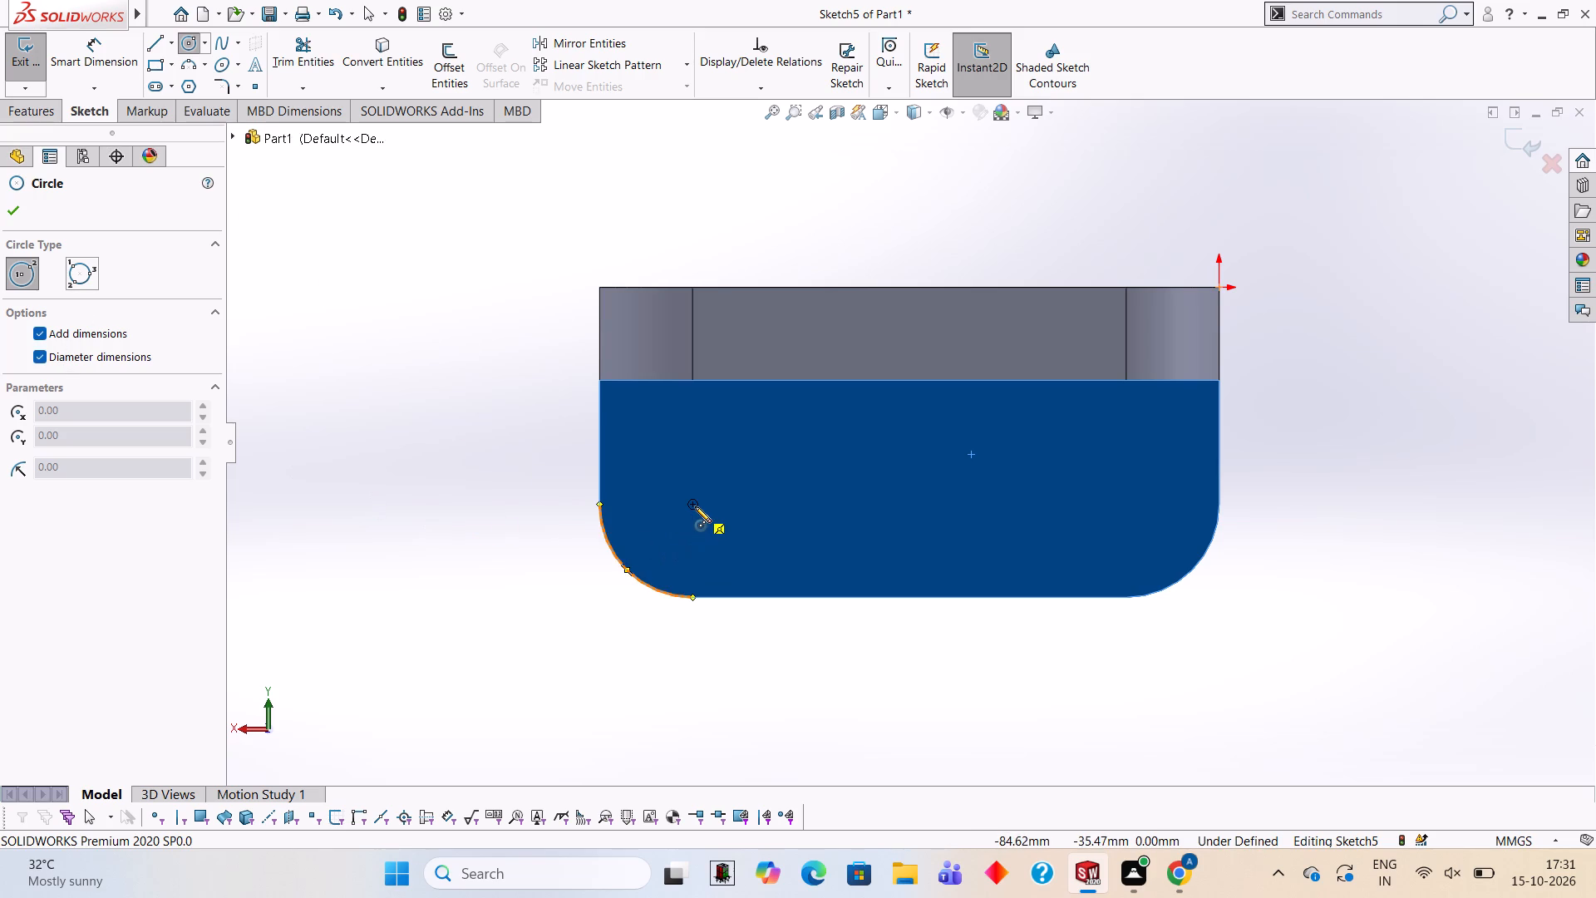
click(692, 502)
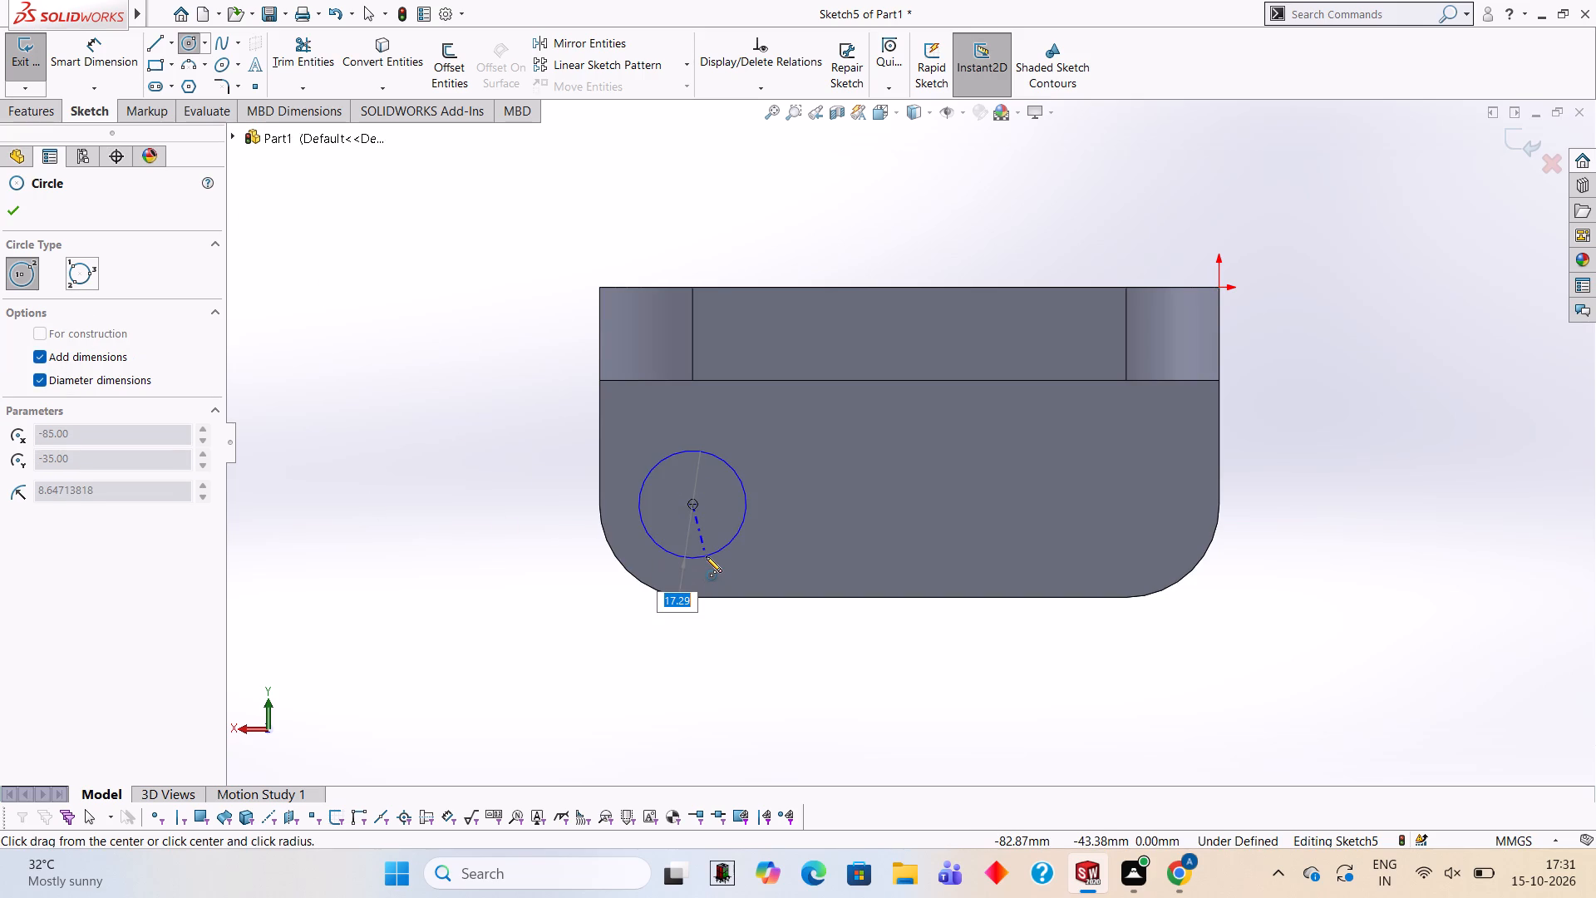
text(12)
key(Return)
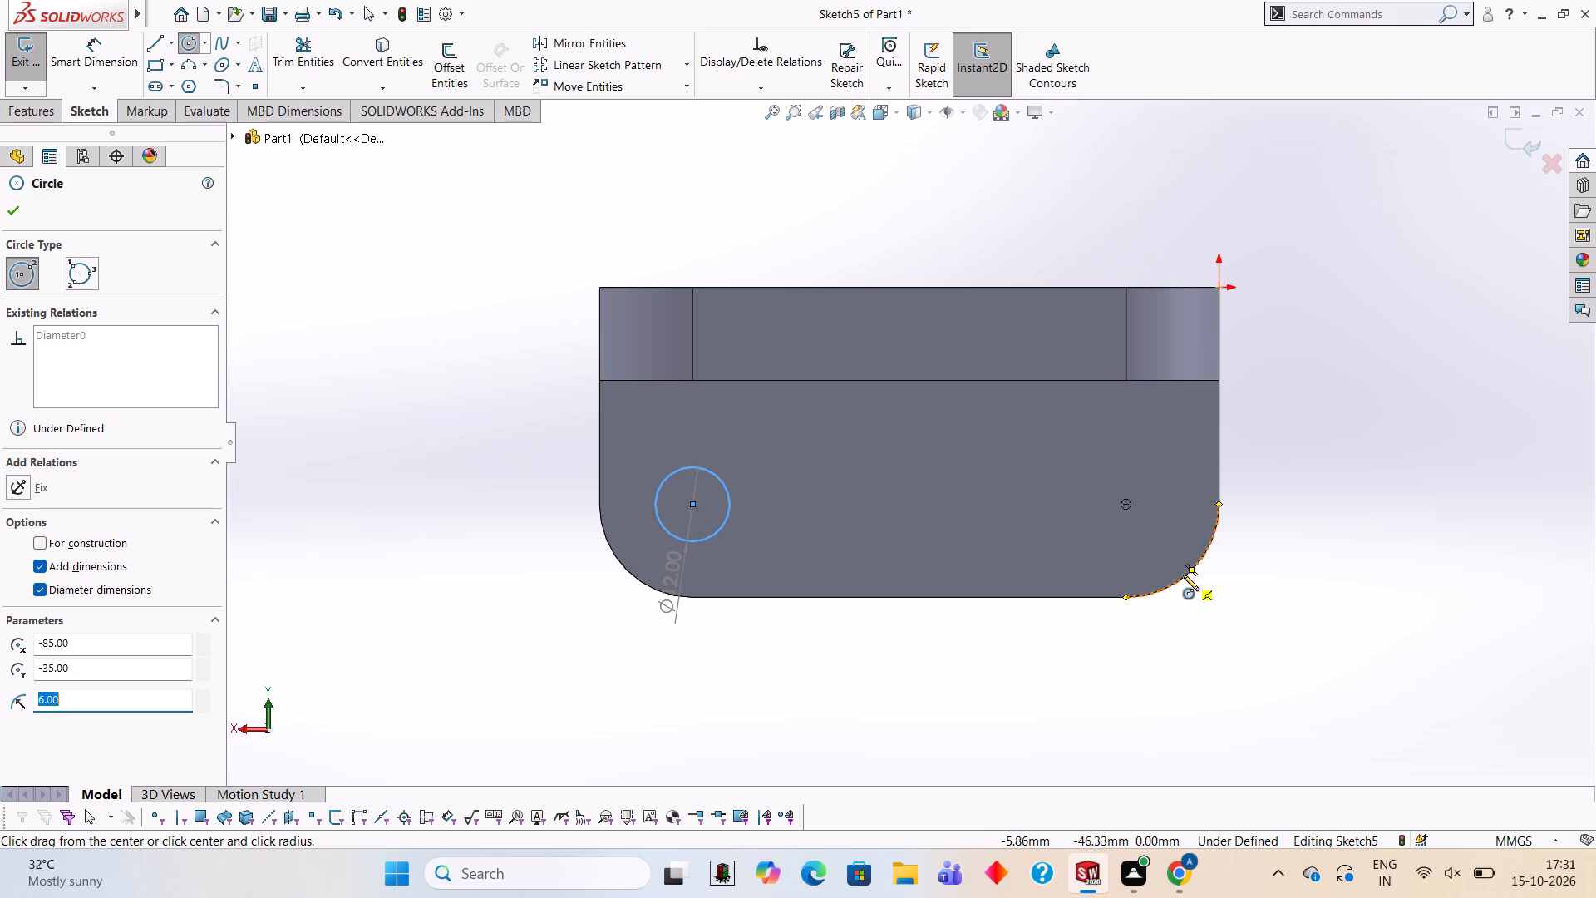
Sketch a second 12 mm diameter circle concentric with the right rounded corner of the vertical leg.
click(1126, 503)
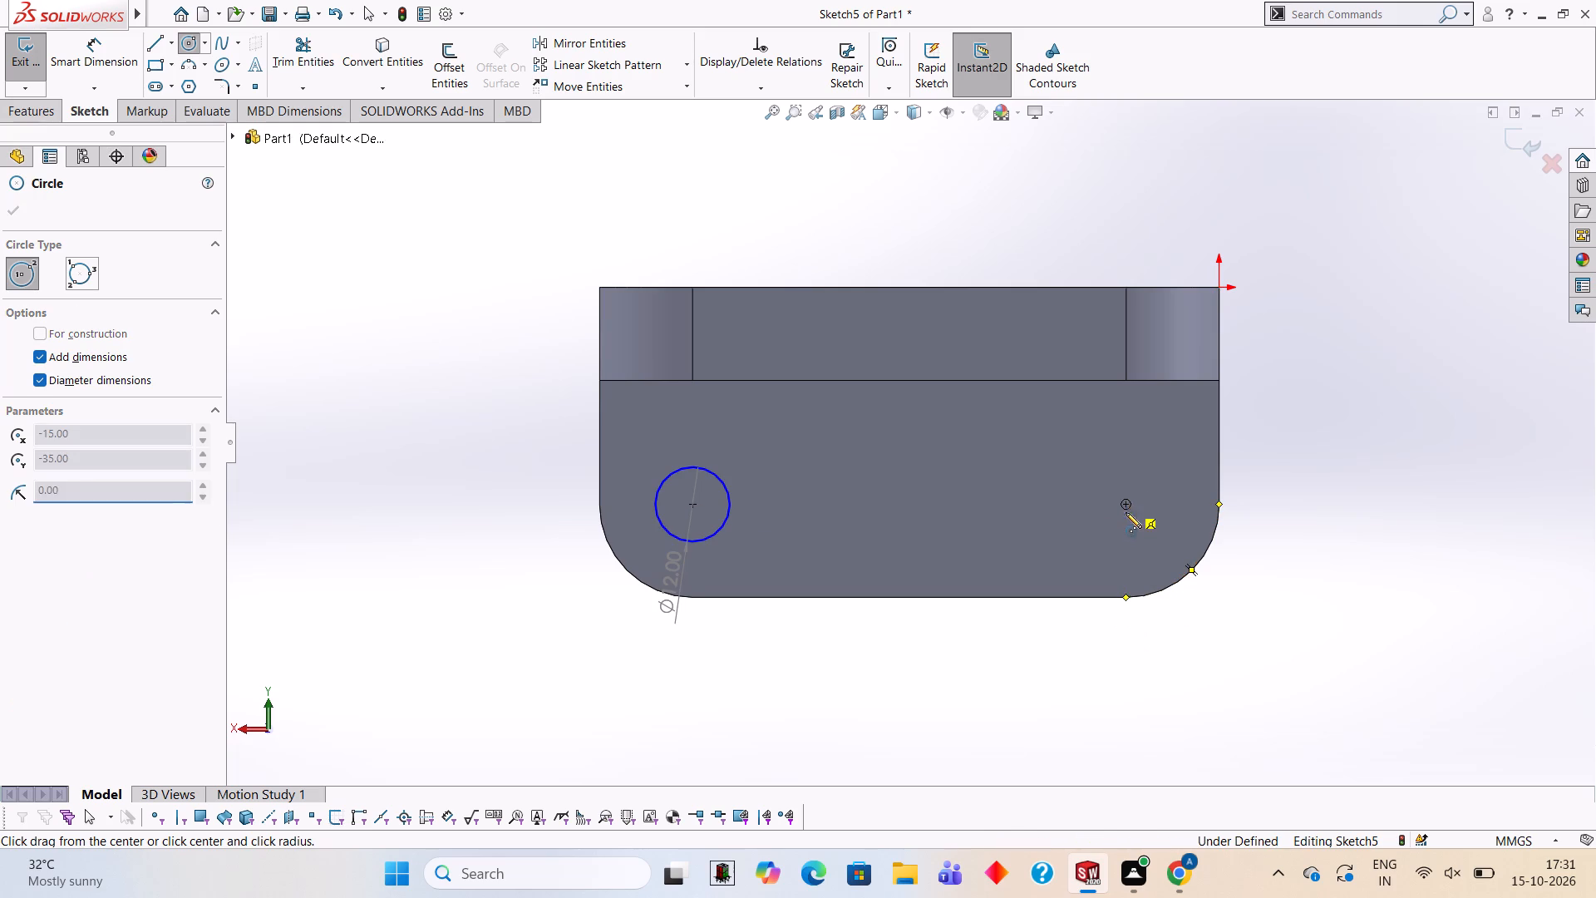
text(12)
key(Return)
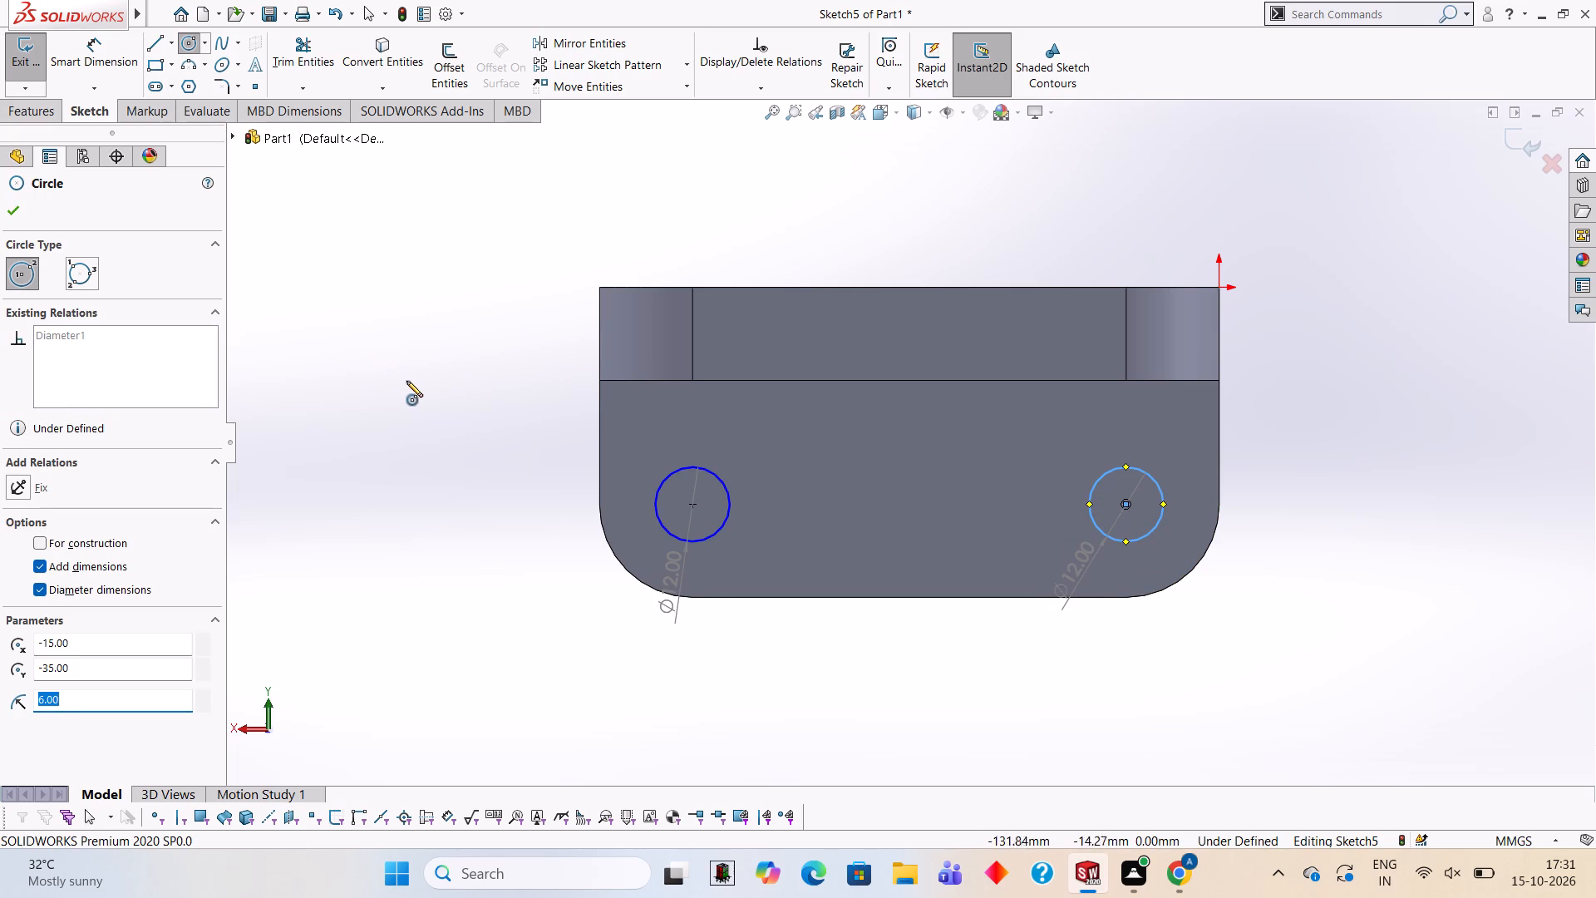
key(Escape)
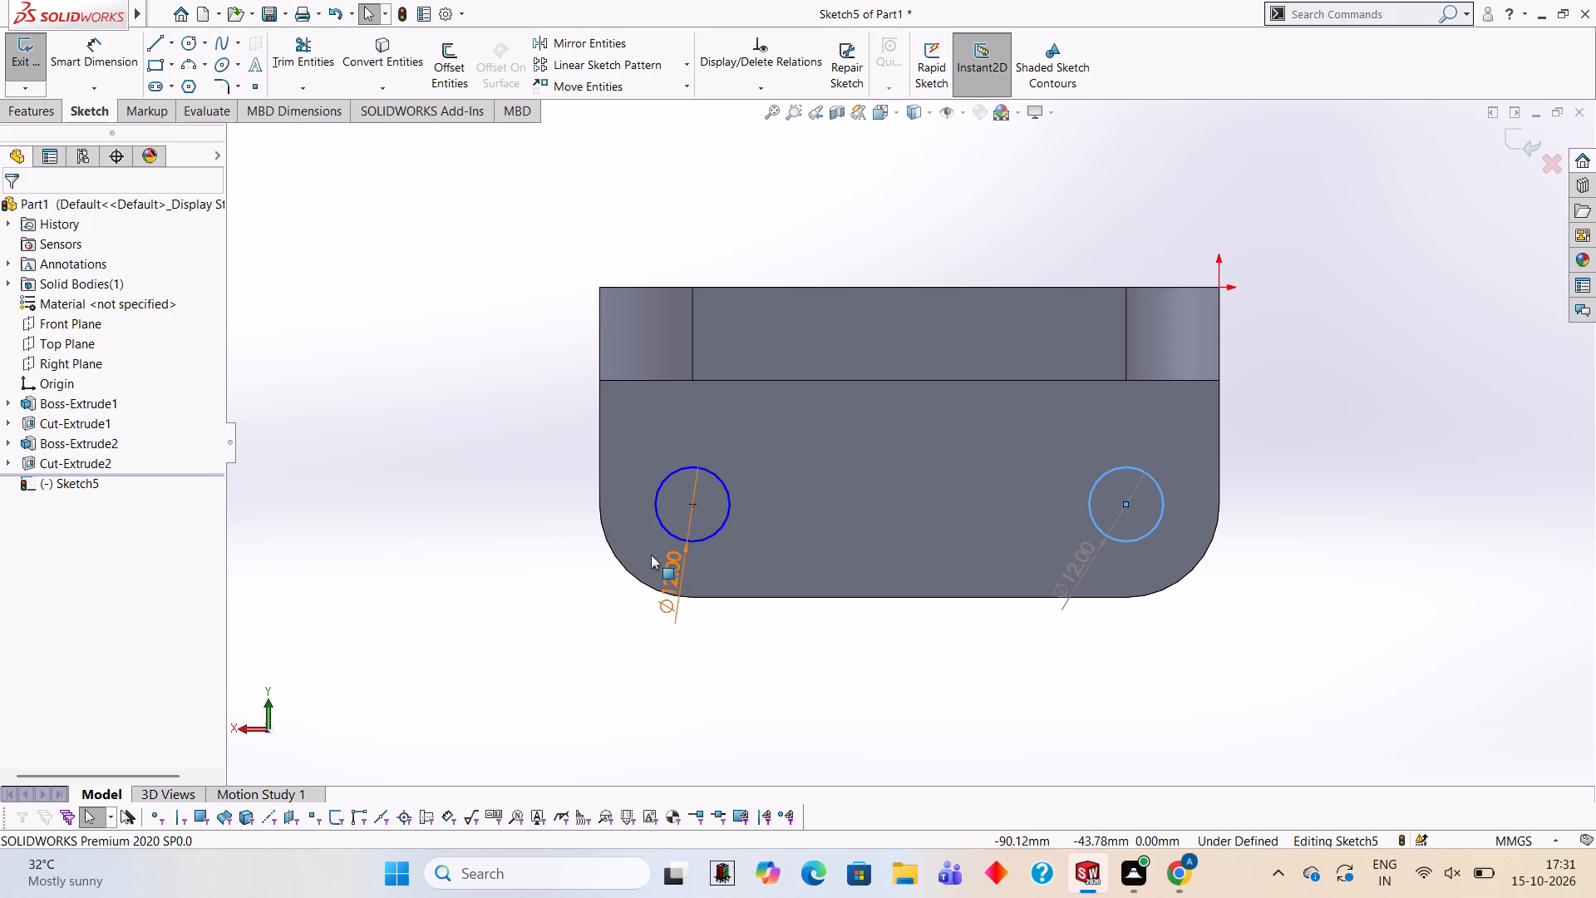
Delete the diameter dimensions of both circles from the sketch.
right_click(650, 554)
key(Escape)
key(Escape)
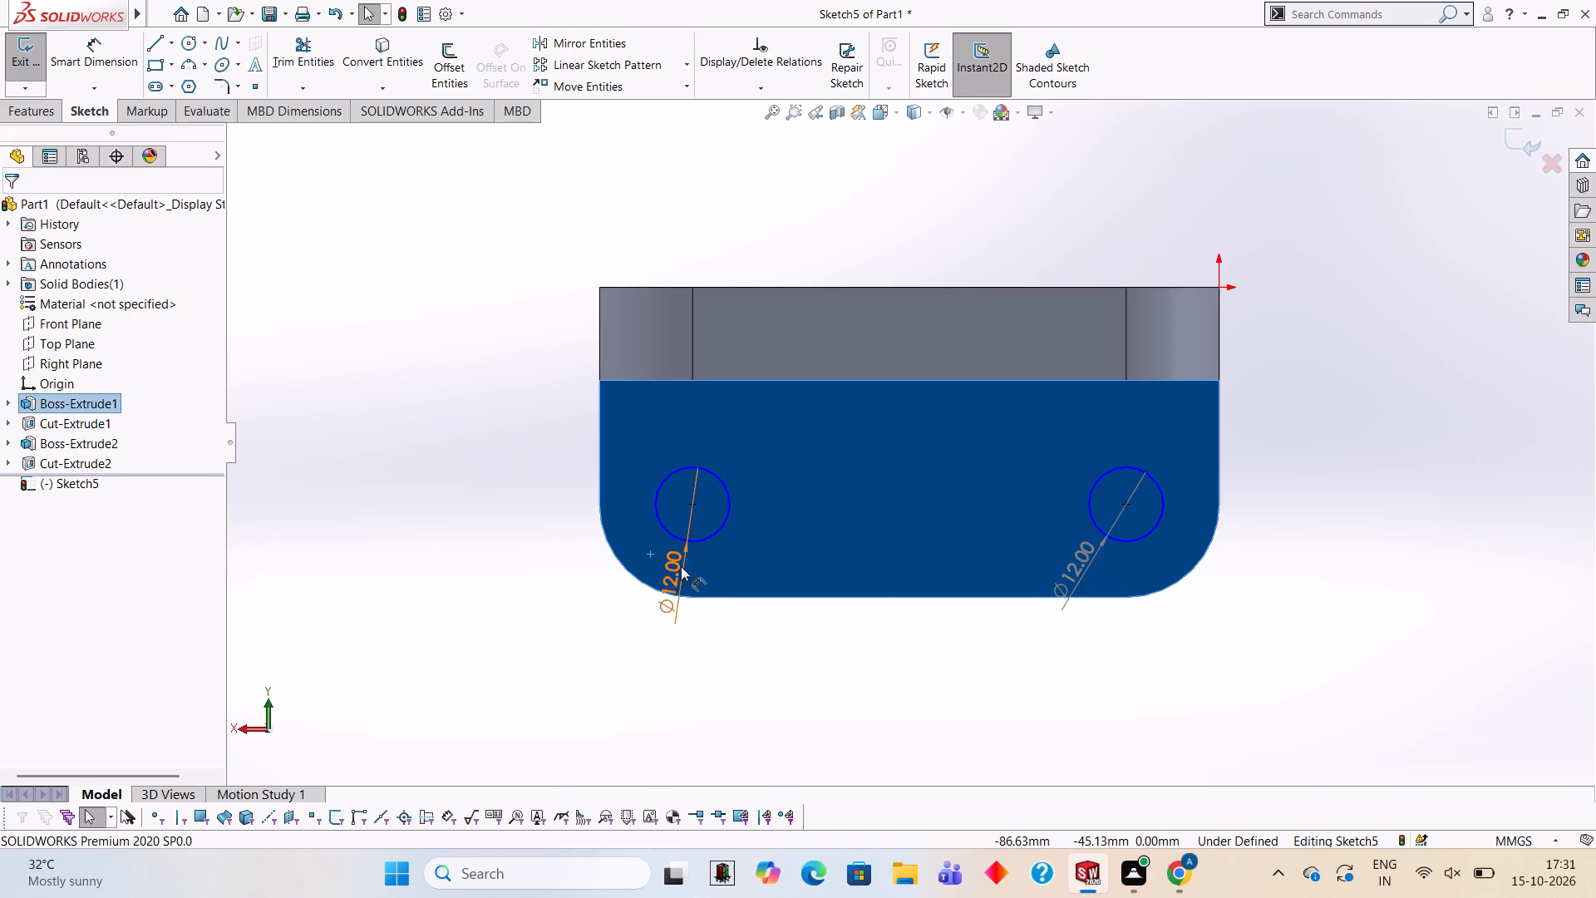
right_click(676, 566)
click(721, 694)
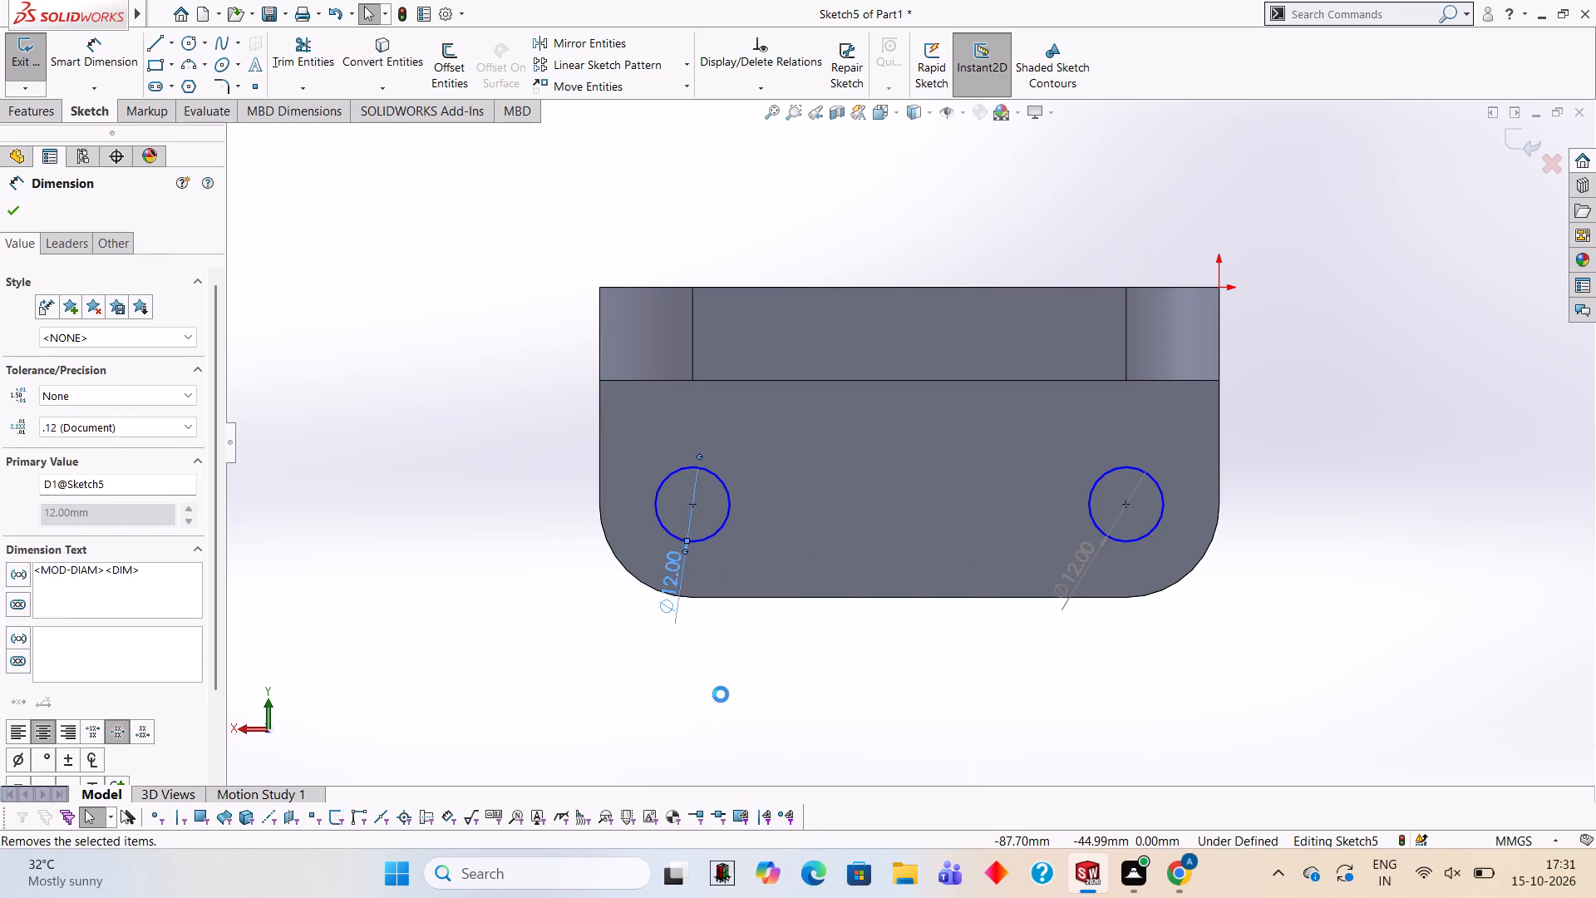
right_click(1067, 570)
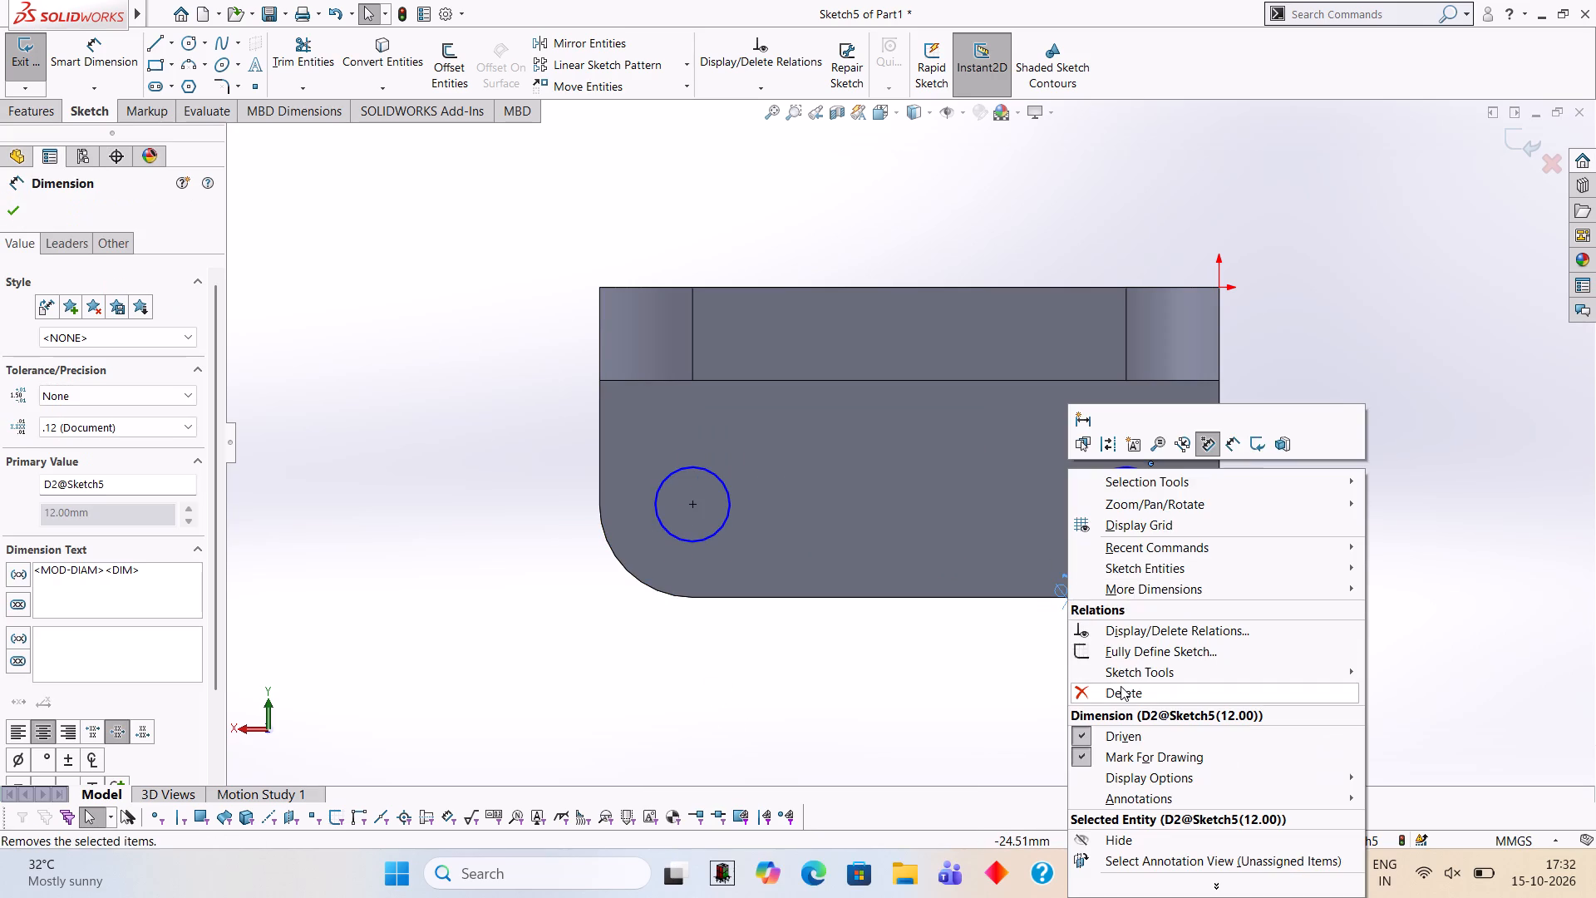
click(1121, 686)
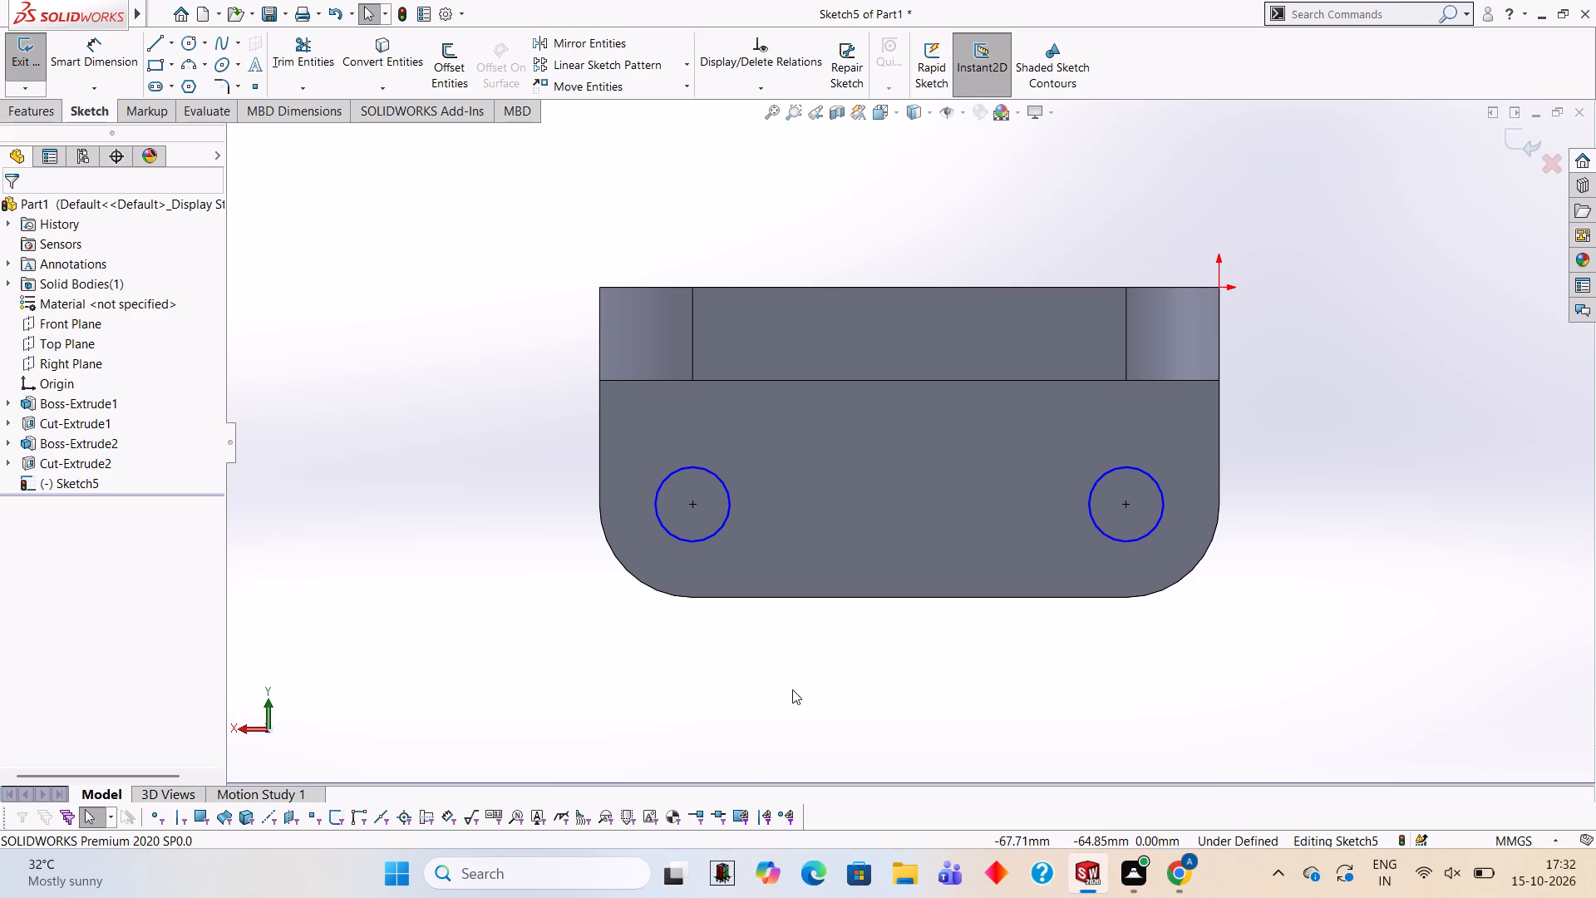
Cut-extrude both circles with a blind depth of 15 mm to make two holes through the vertical leg.
click(23, 104)
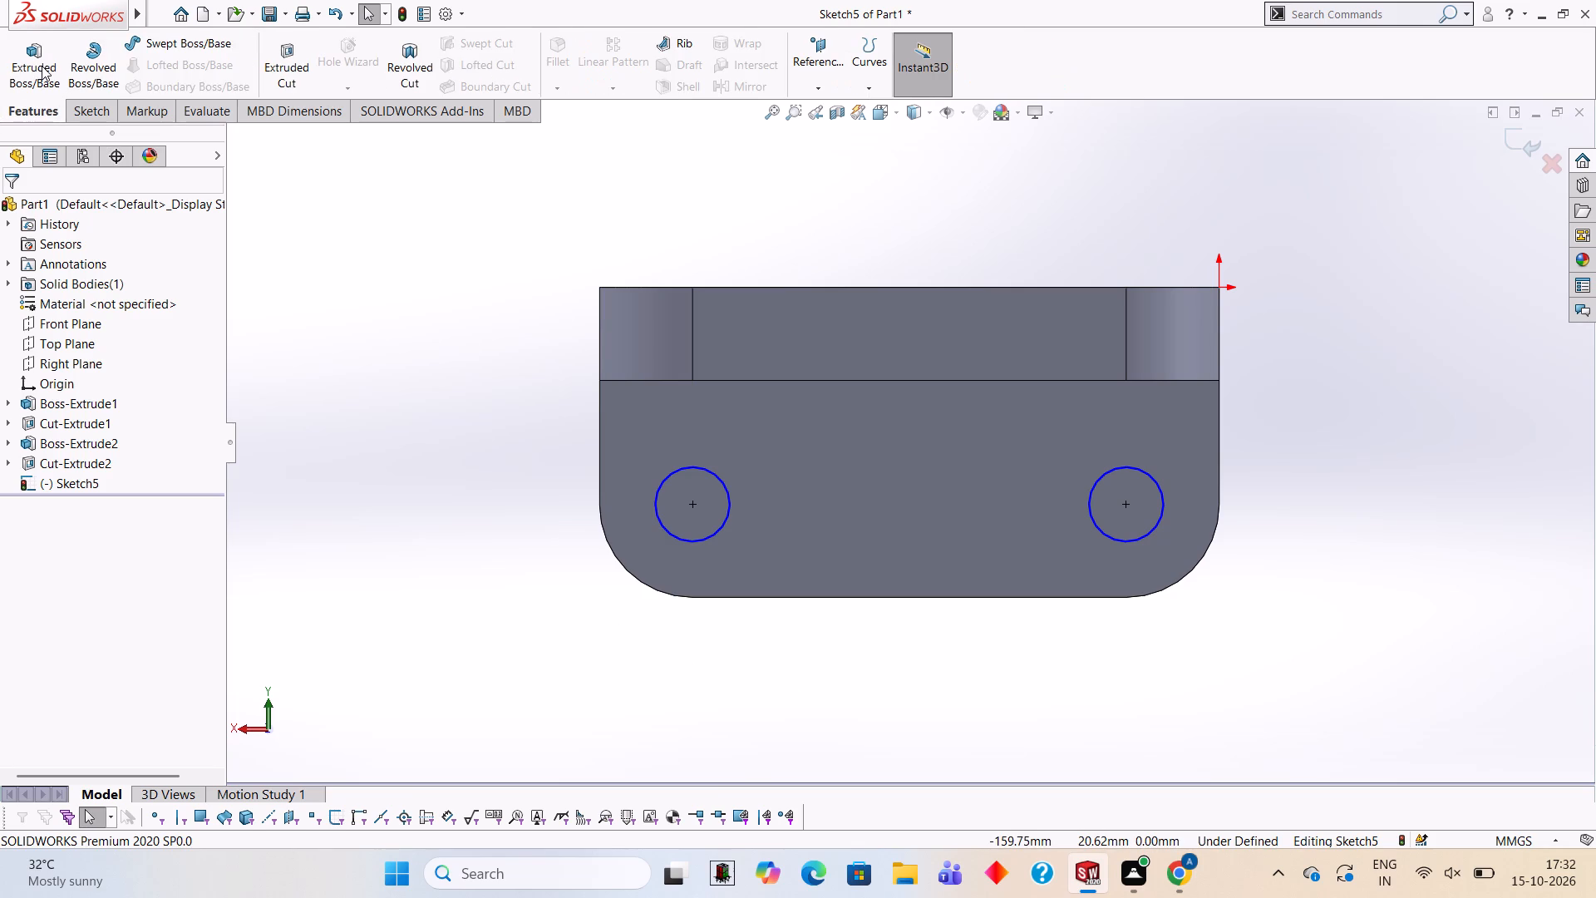
click(286, 62)
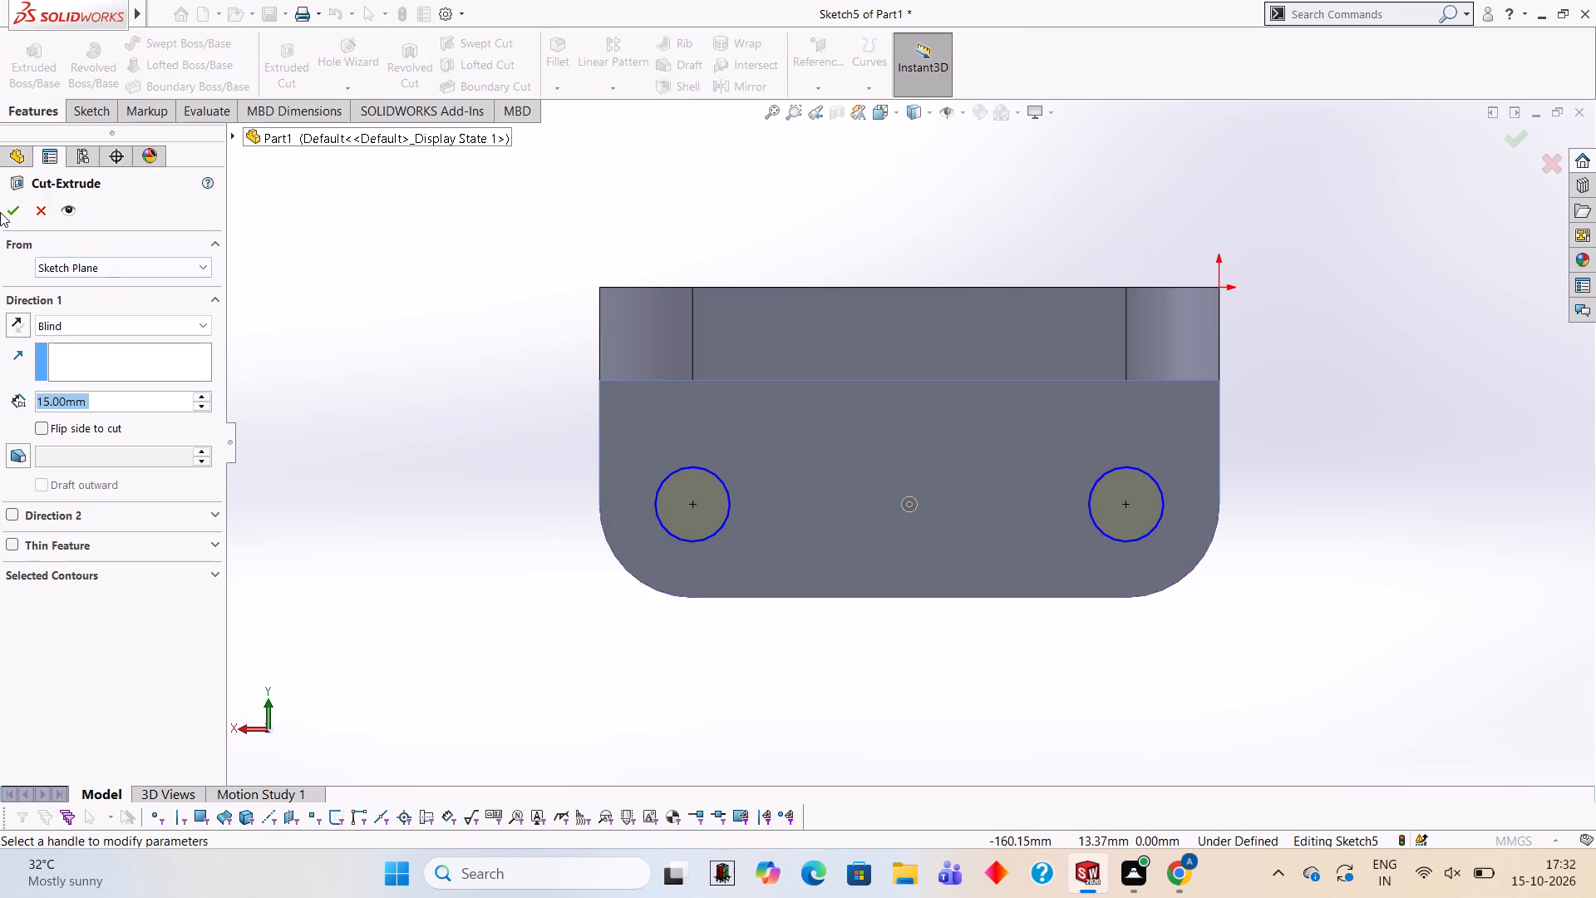
click(7, 212)
click(283, 324)
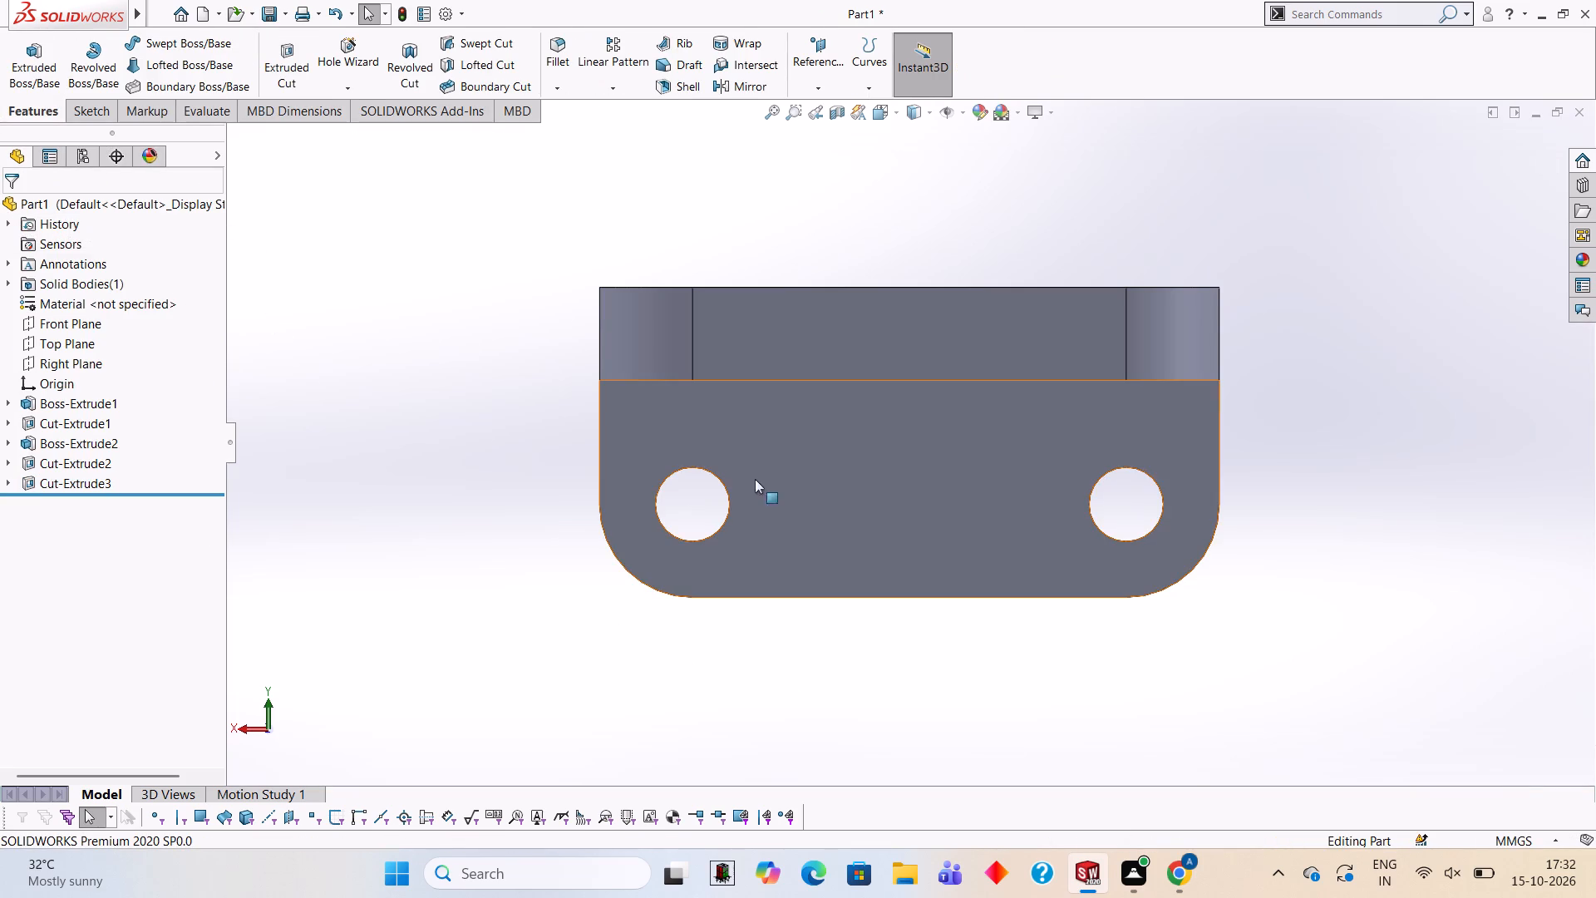
On the leg's inner face, sketch connected 12 mm and 15 mm lines leftward from the flange junction edge's midpoint, followed by a 30 mm line downward.
middle_drag(806, 437, 818, 310)
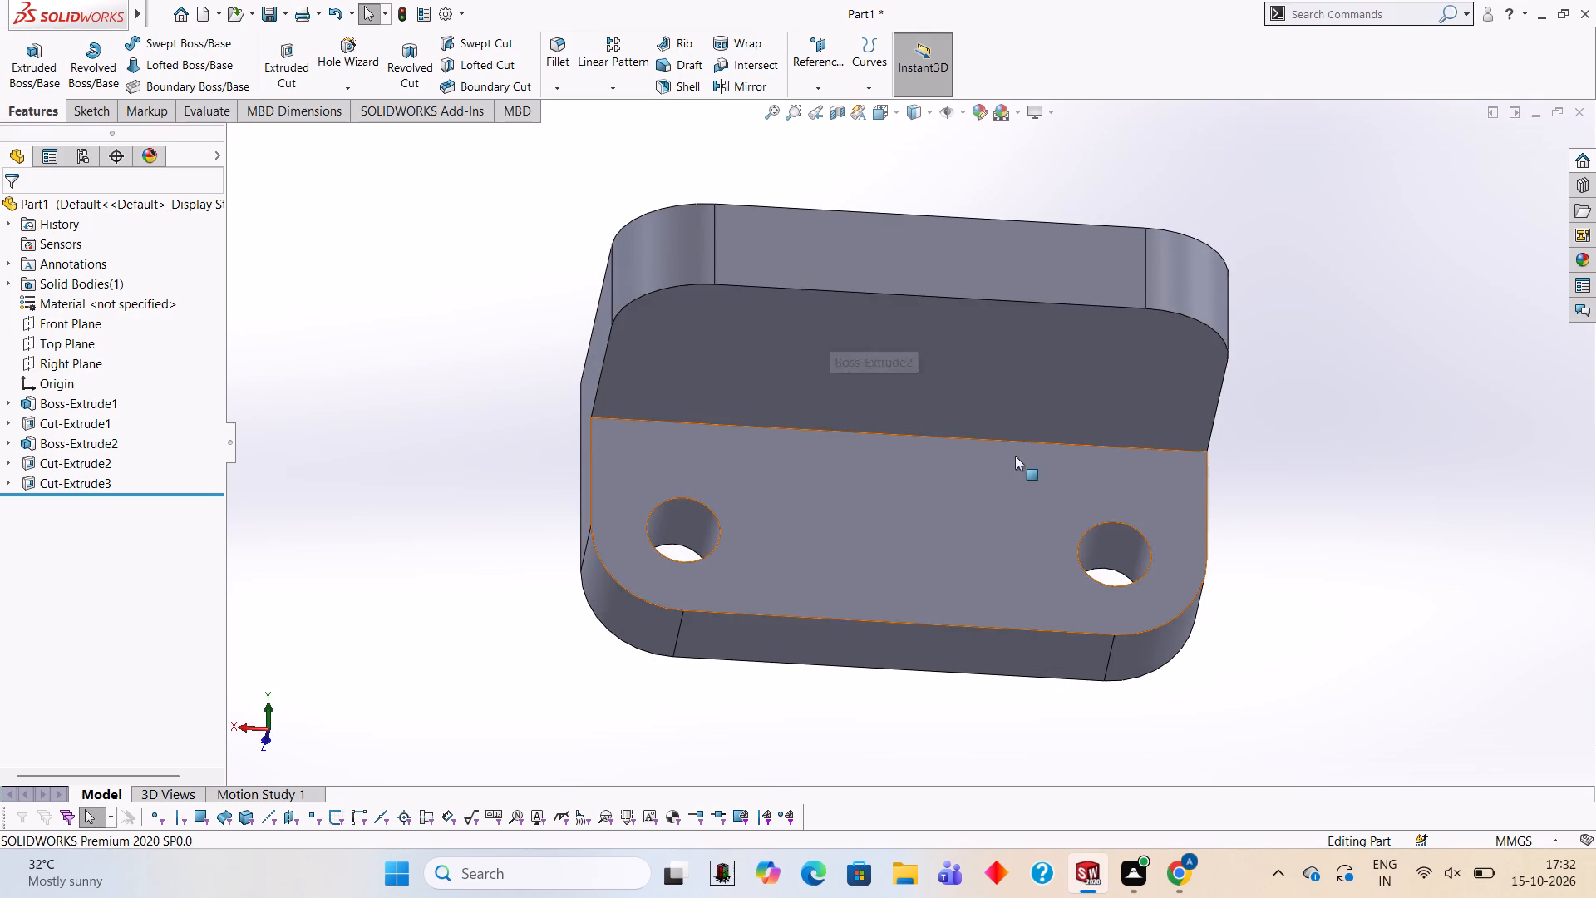
middle_drag(1029, 435, 982, 561)
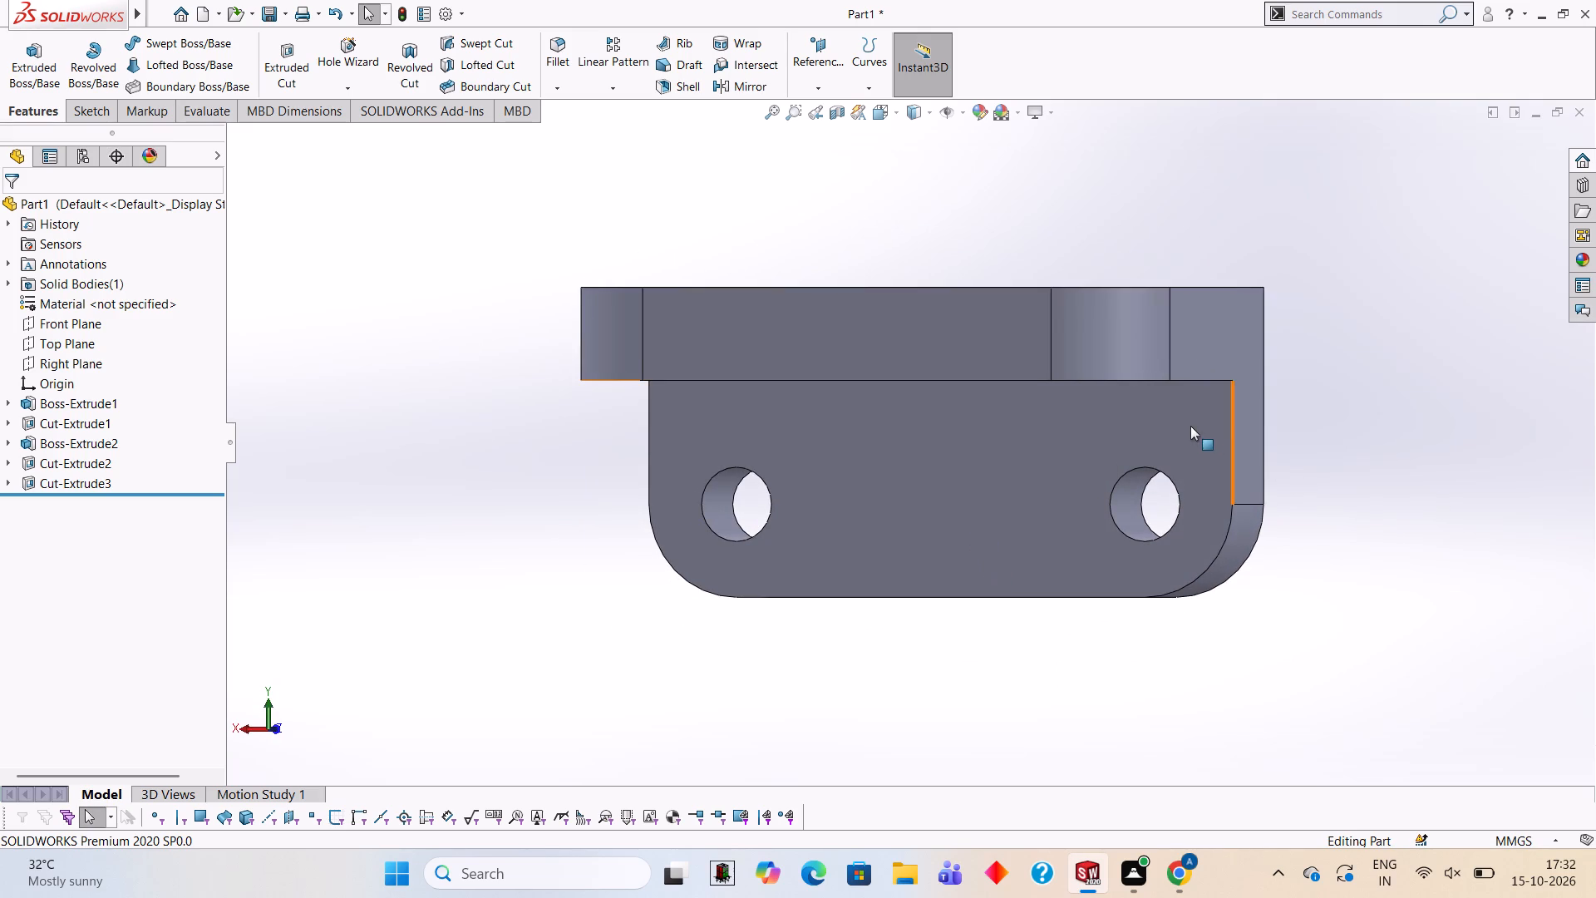
middle_drag(1196, 429, 1229, 444)
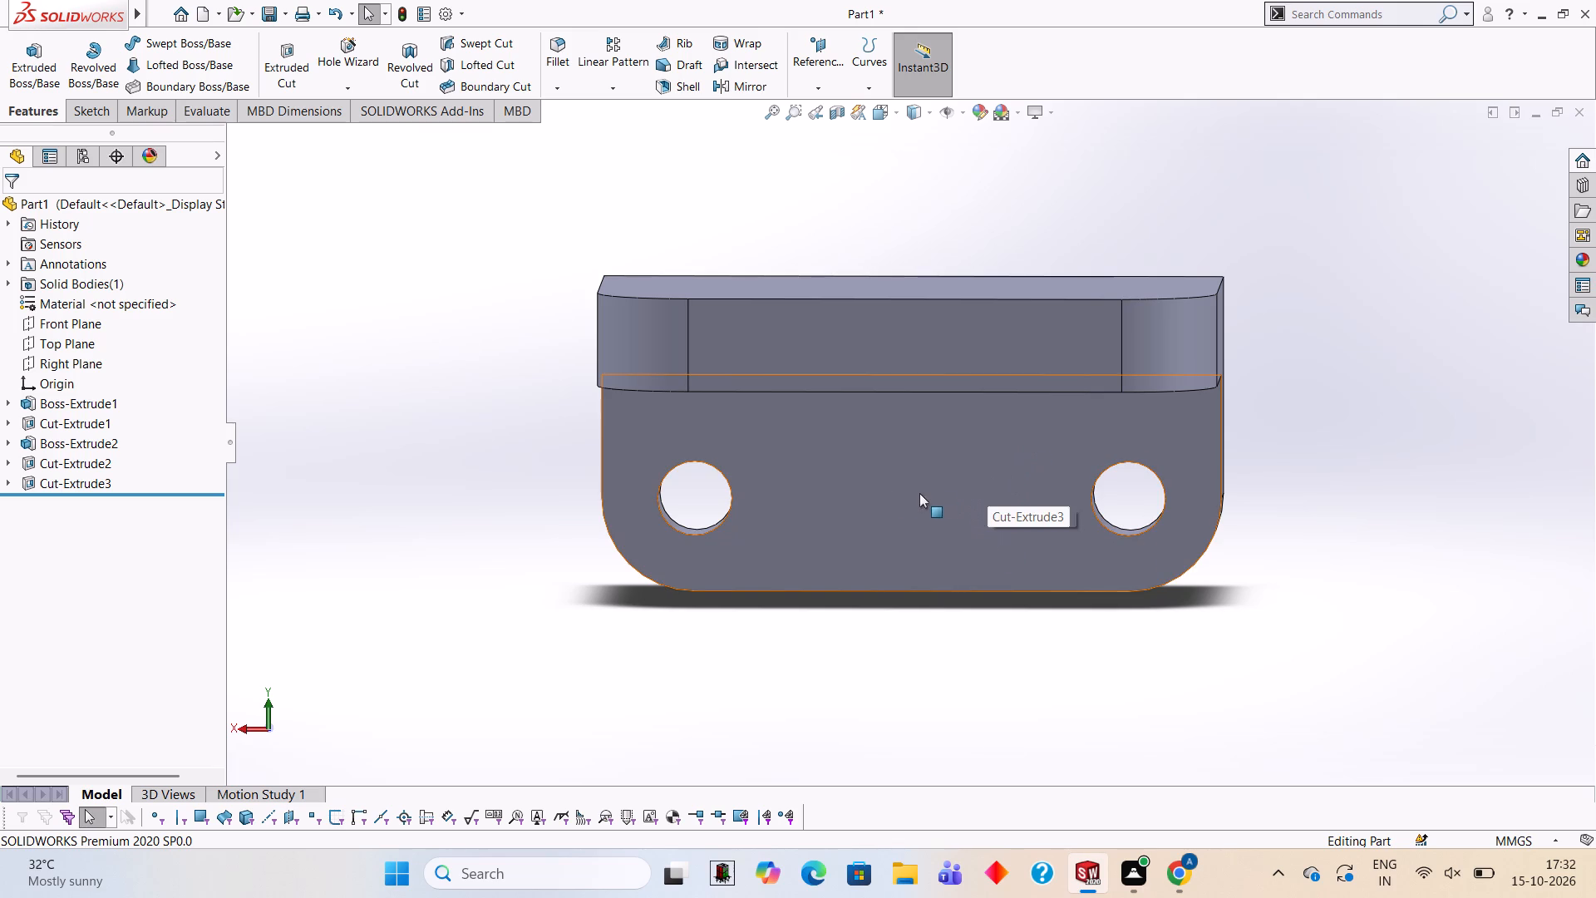
click(894, 453)
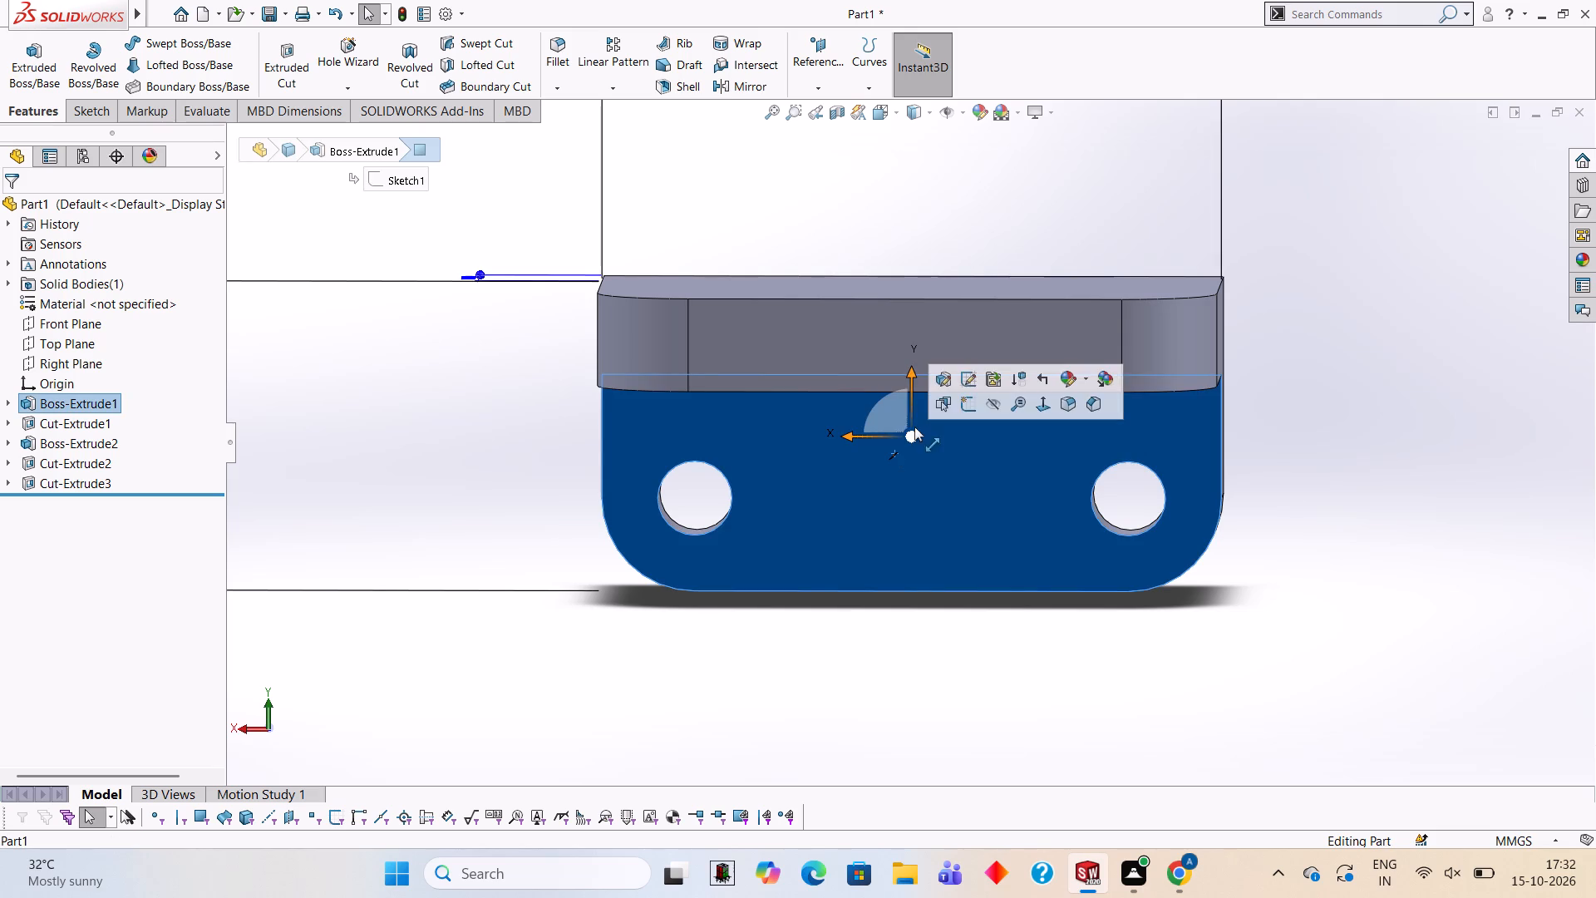
click(963, 407)
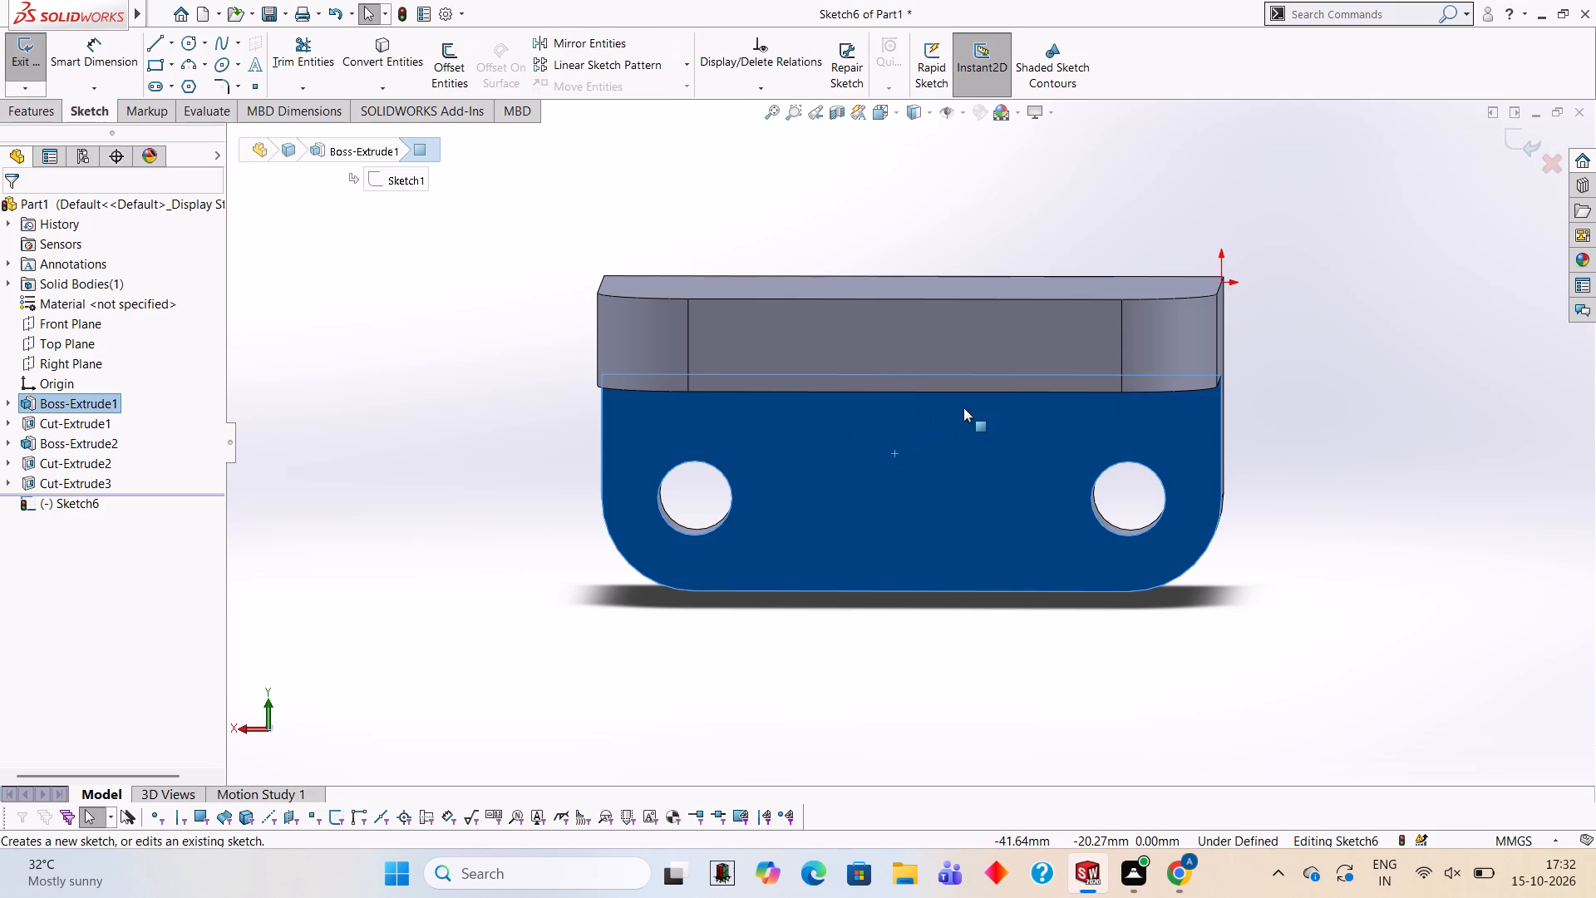
key(ctrl+8)
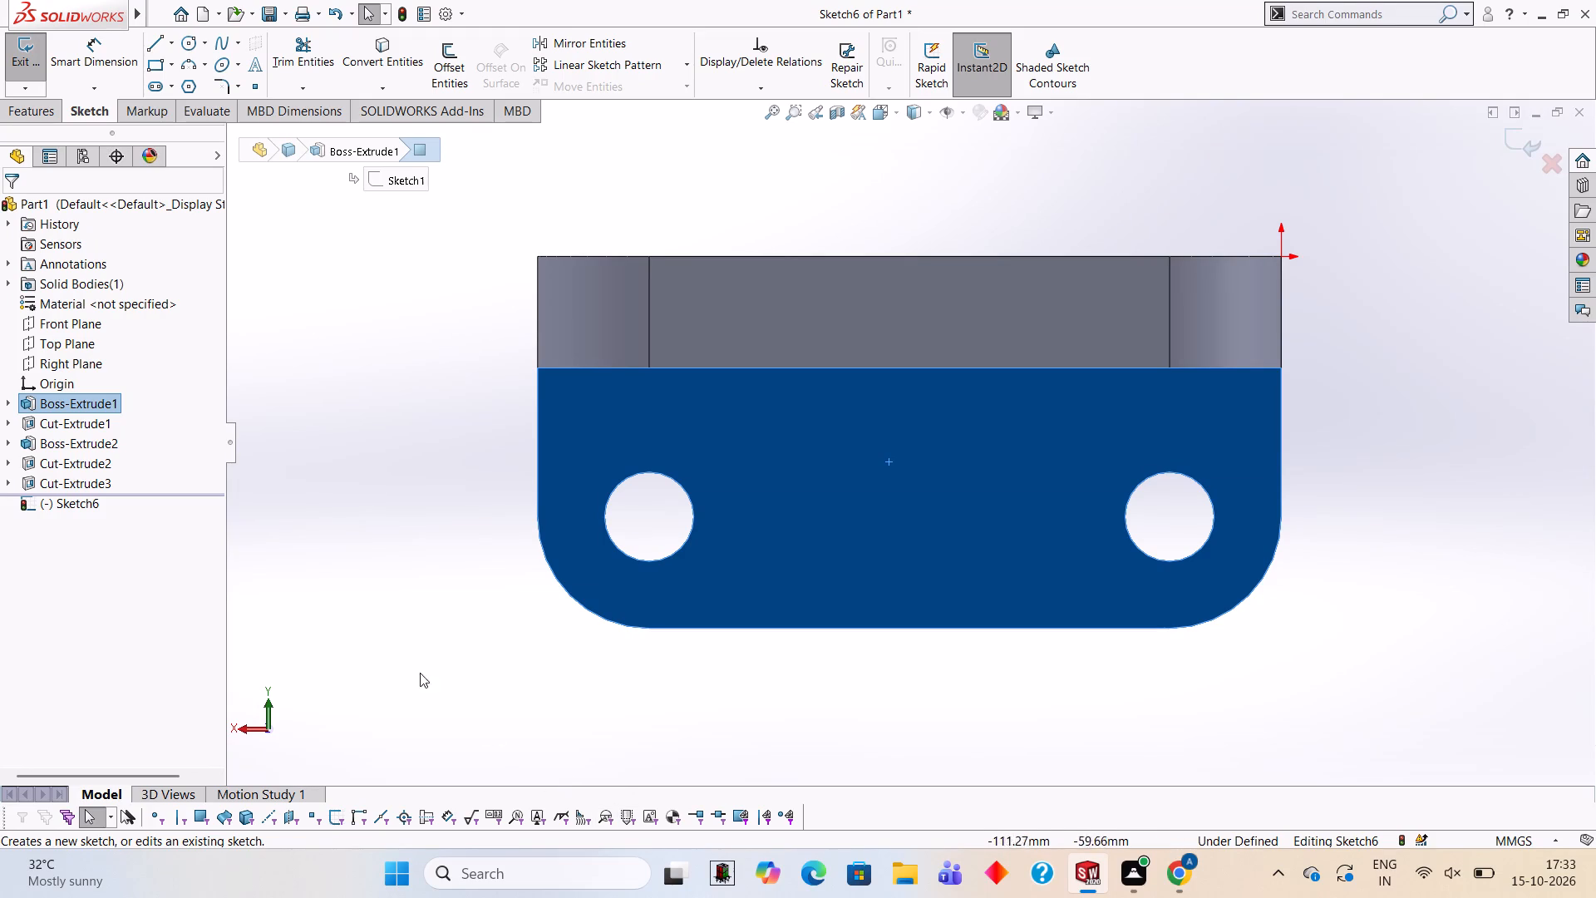
click(147, 44)
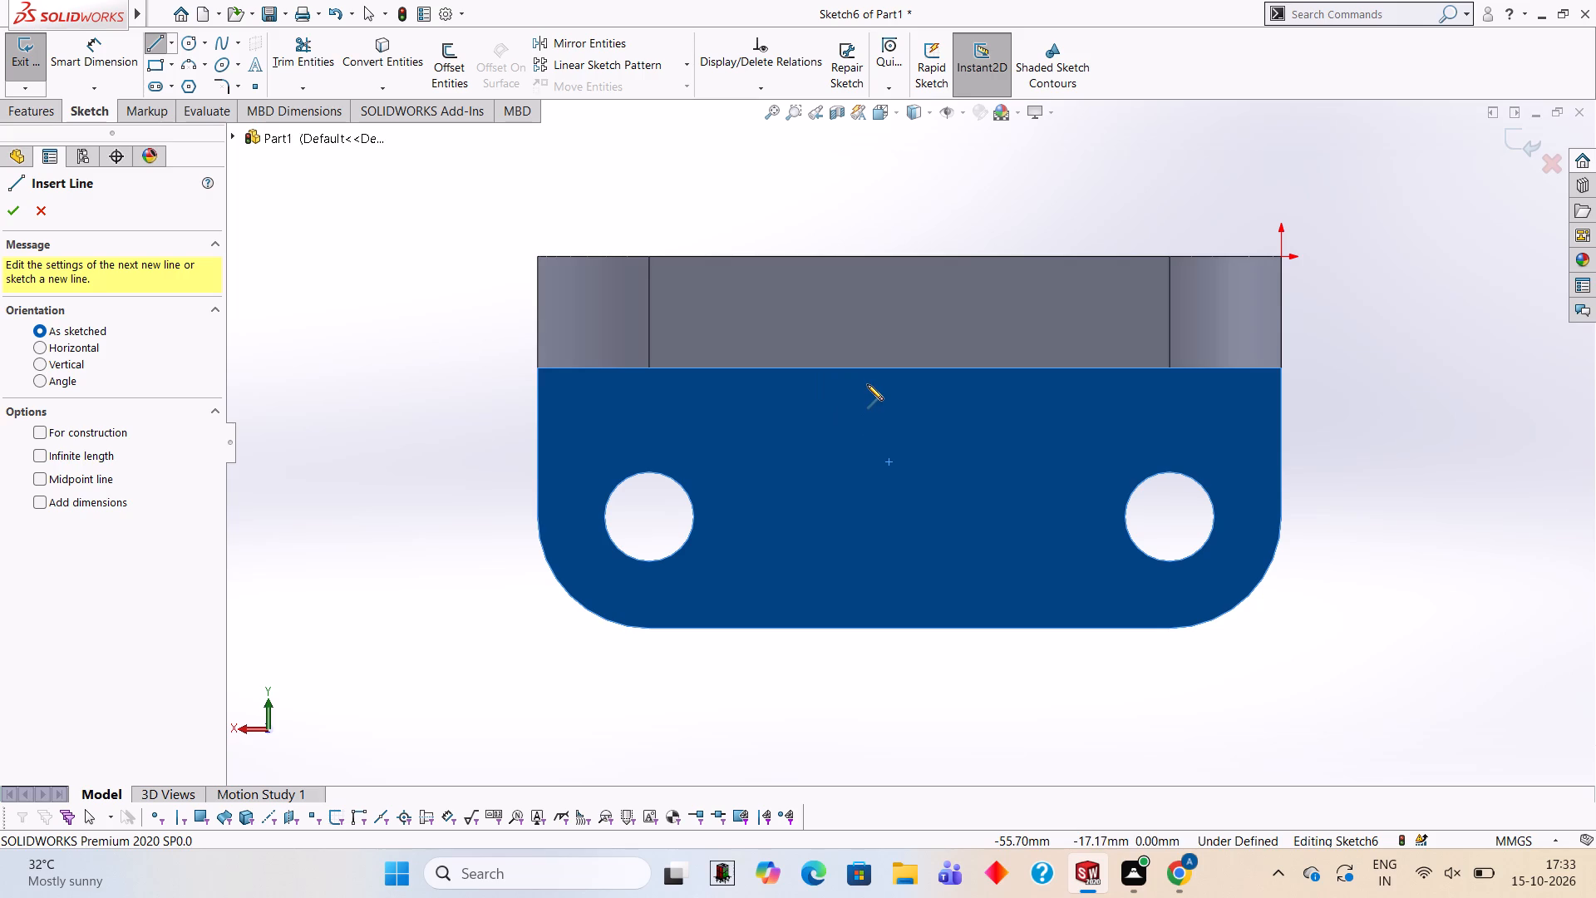
click(909, 369)
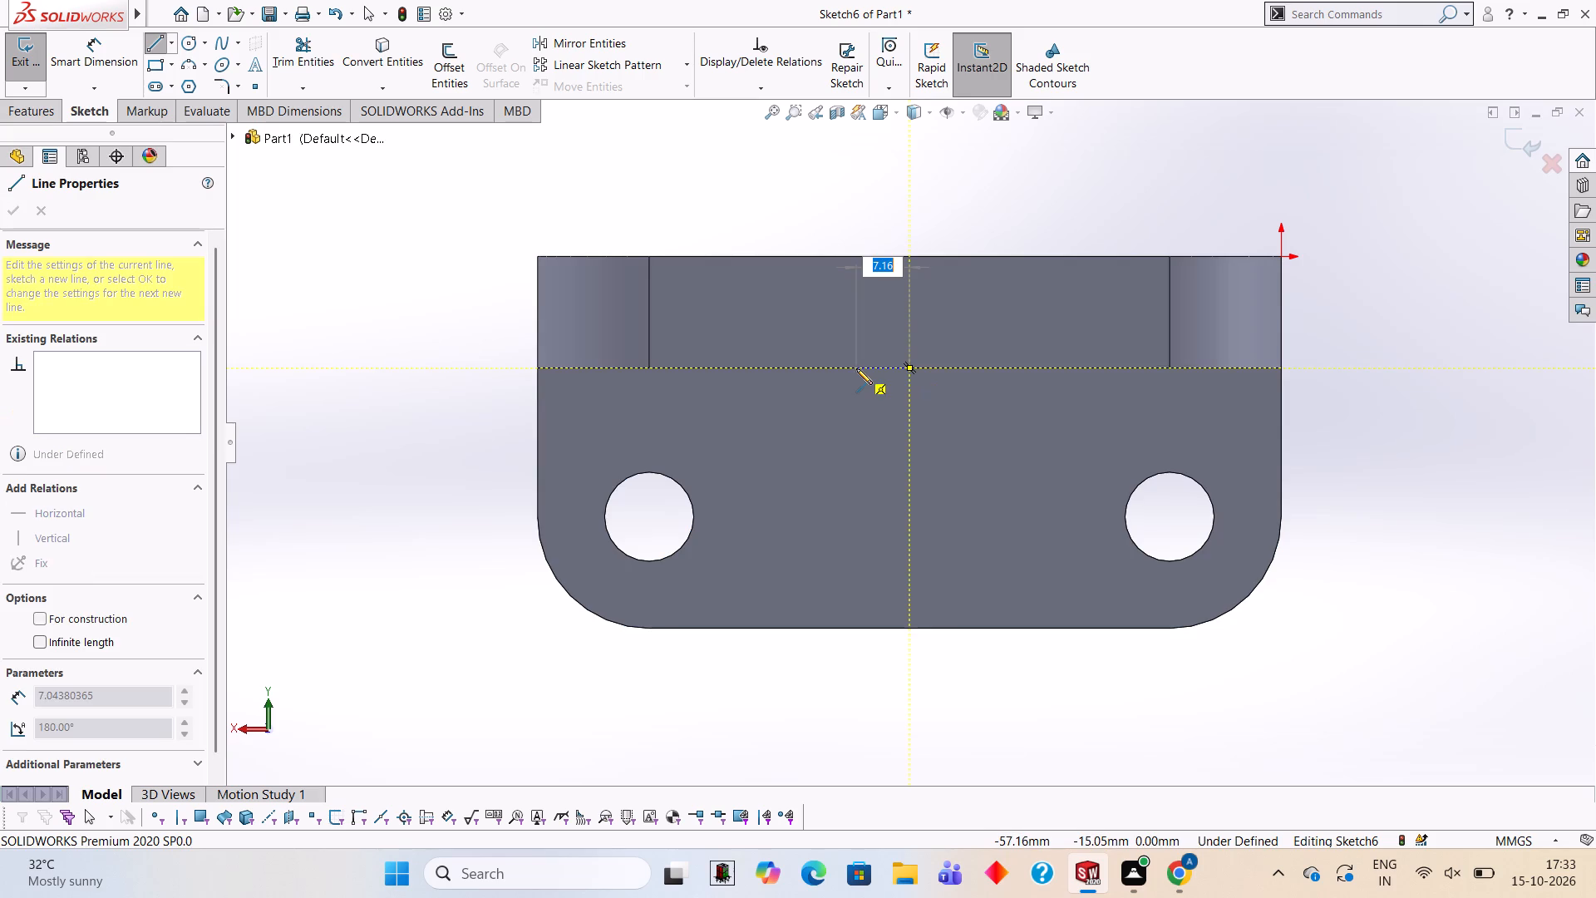
text(12)
key(Return)
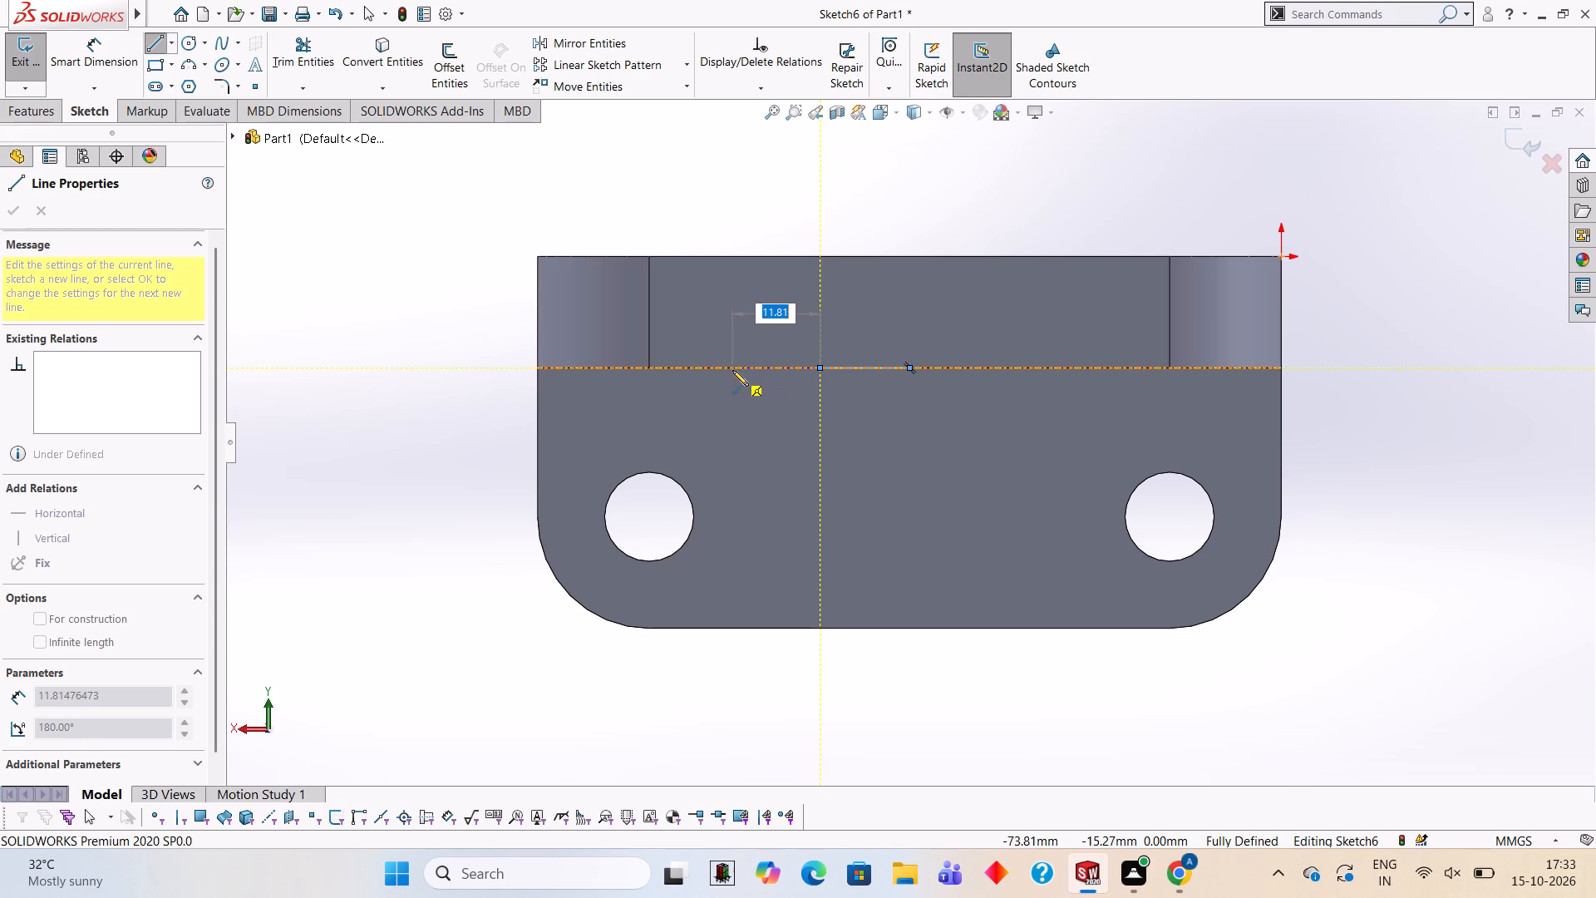
text(15)
key(Return)
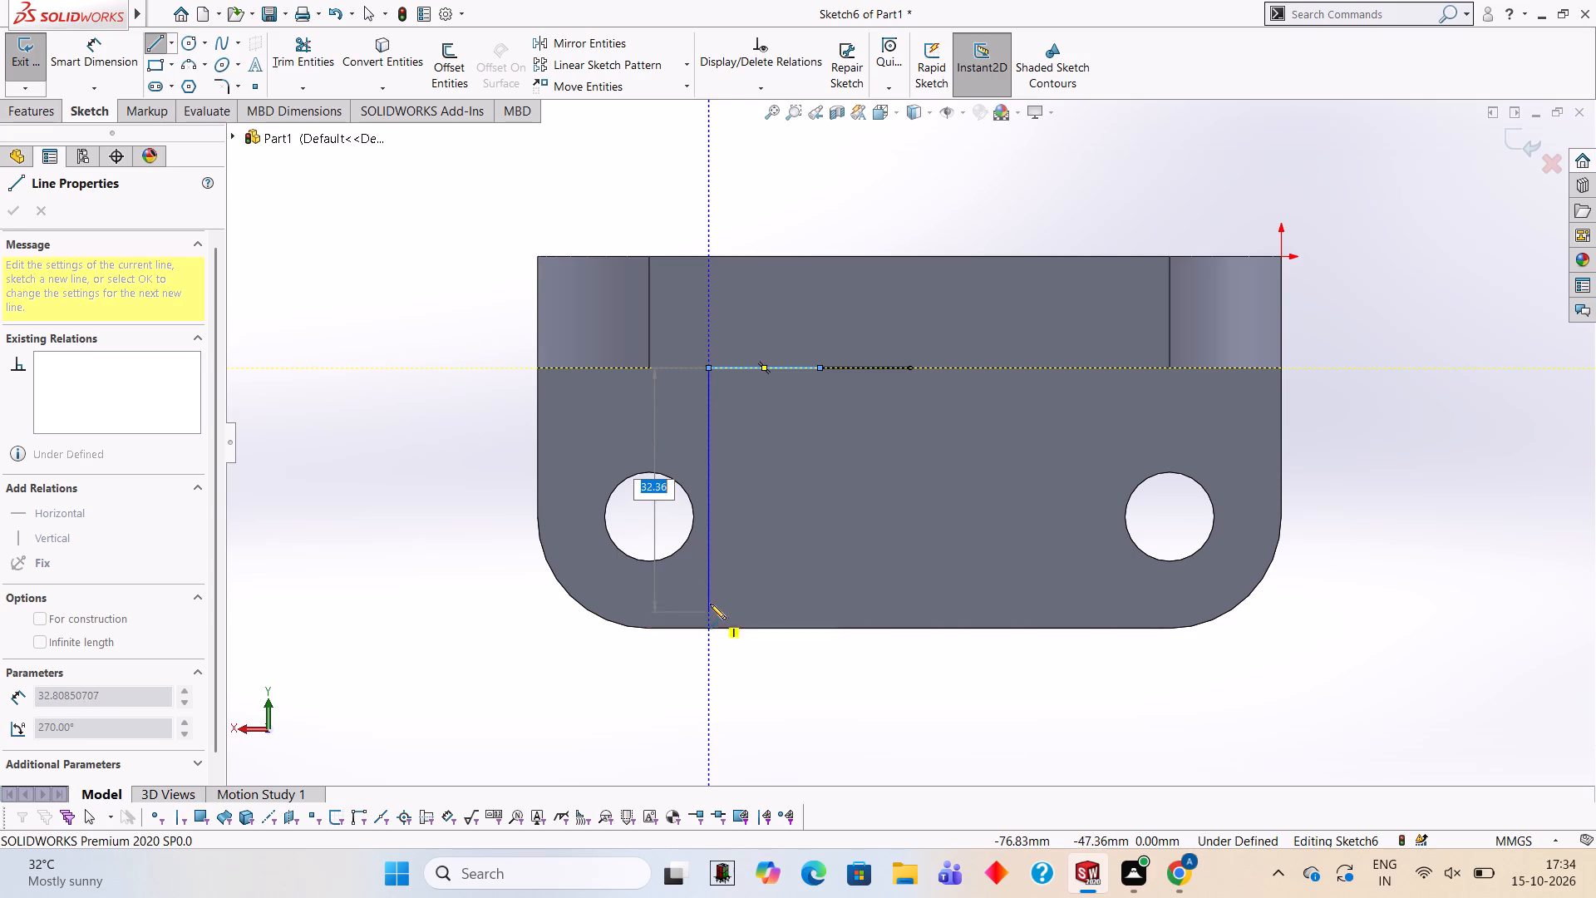
text(30)
key(Return)
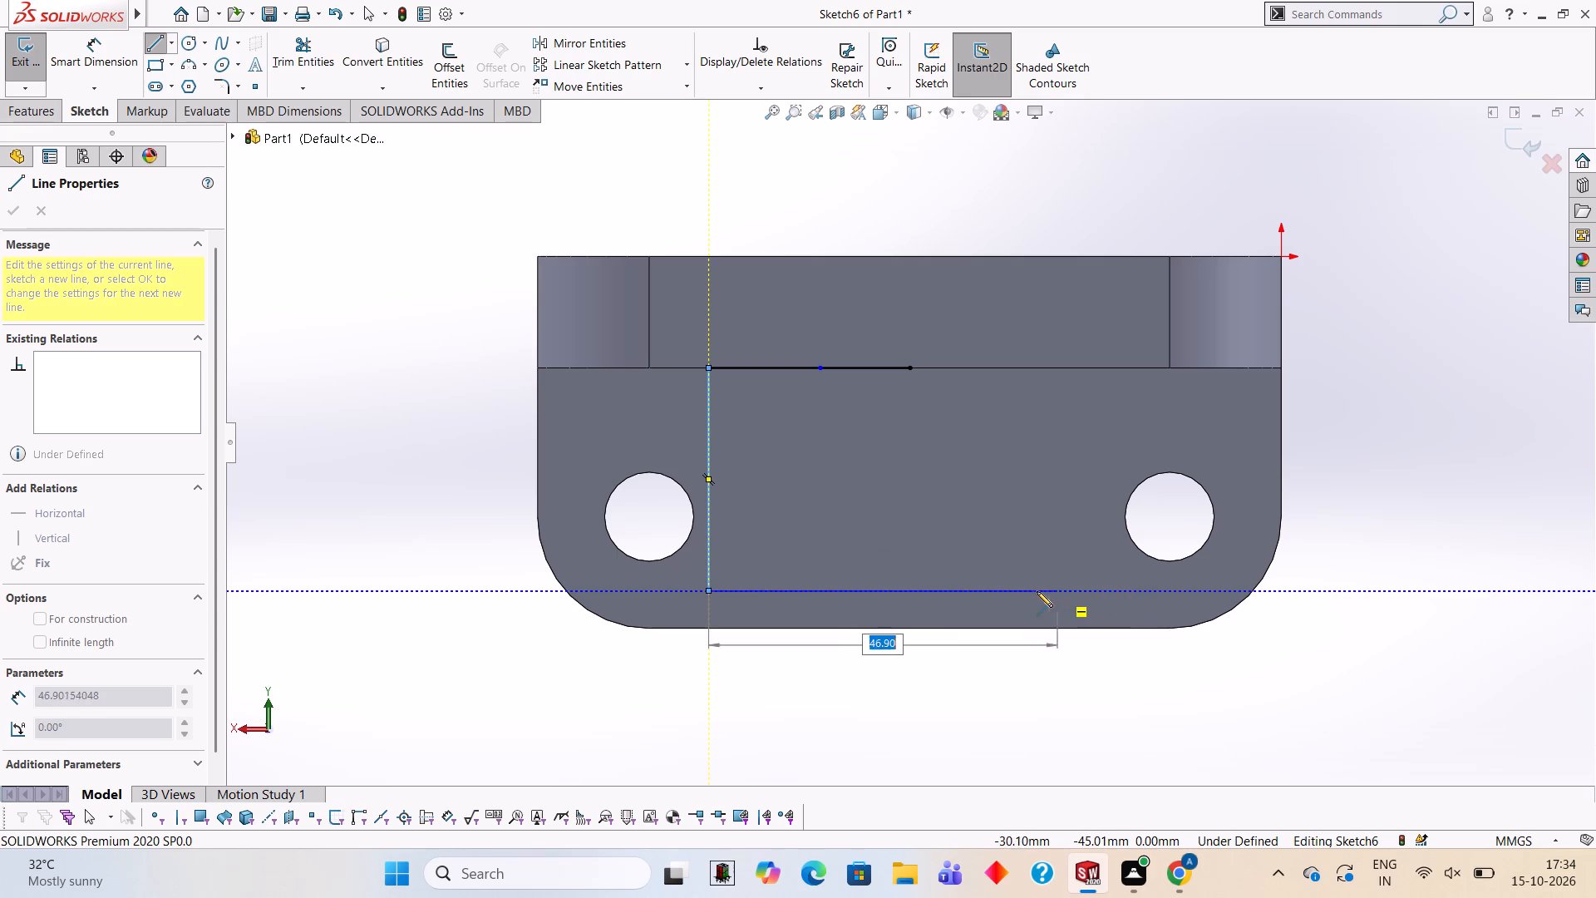
key(Escape)
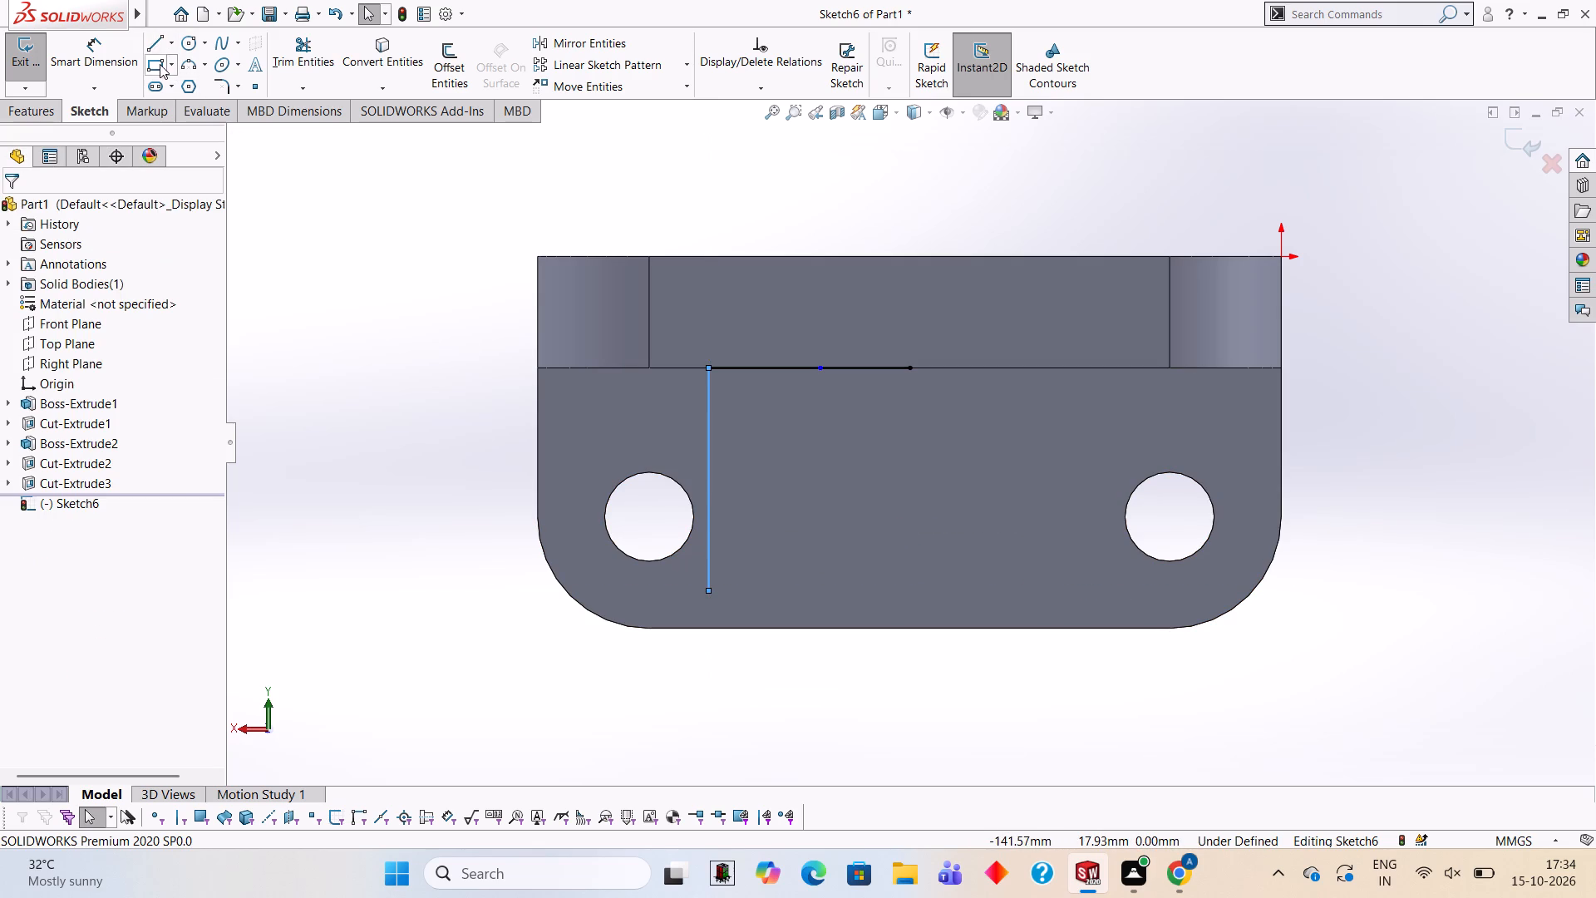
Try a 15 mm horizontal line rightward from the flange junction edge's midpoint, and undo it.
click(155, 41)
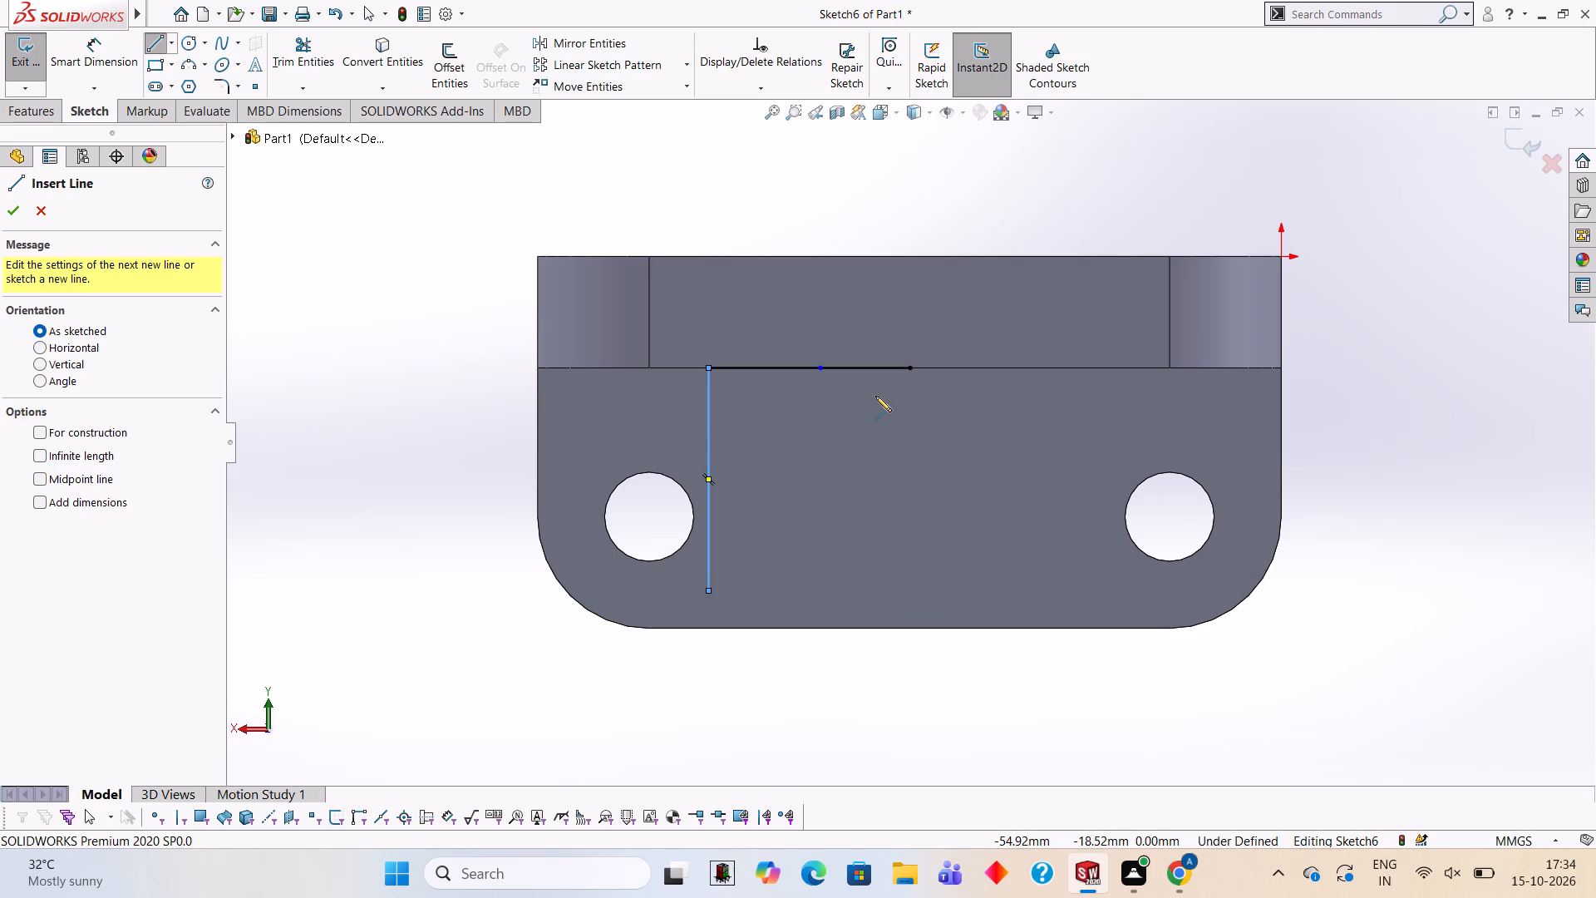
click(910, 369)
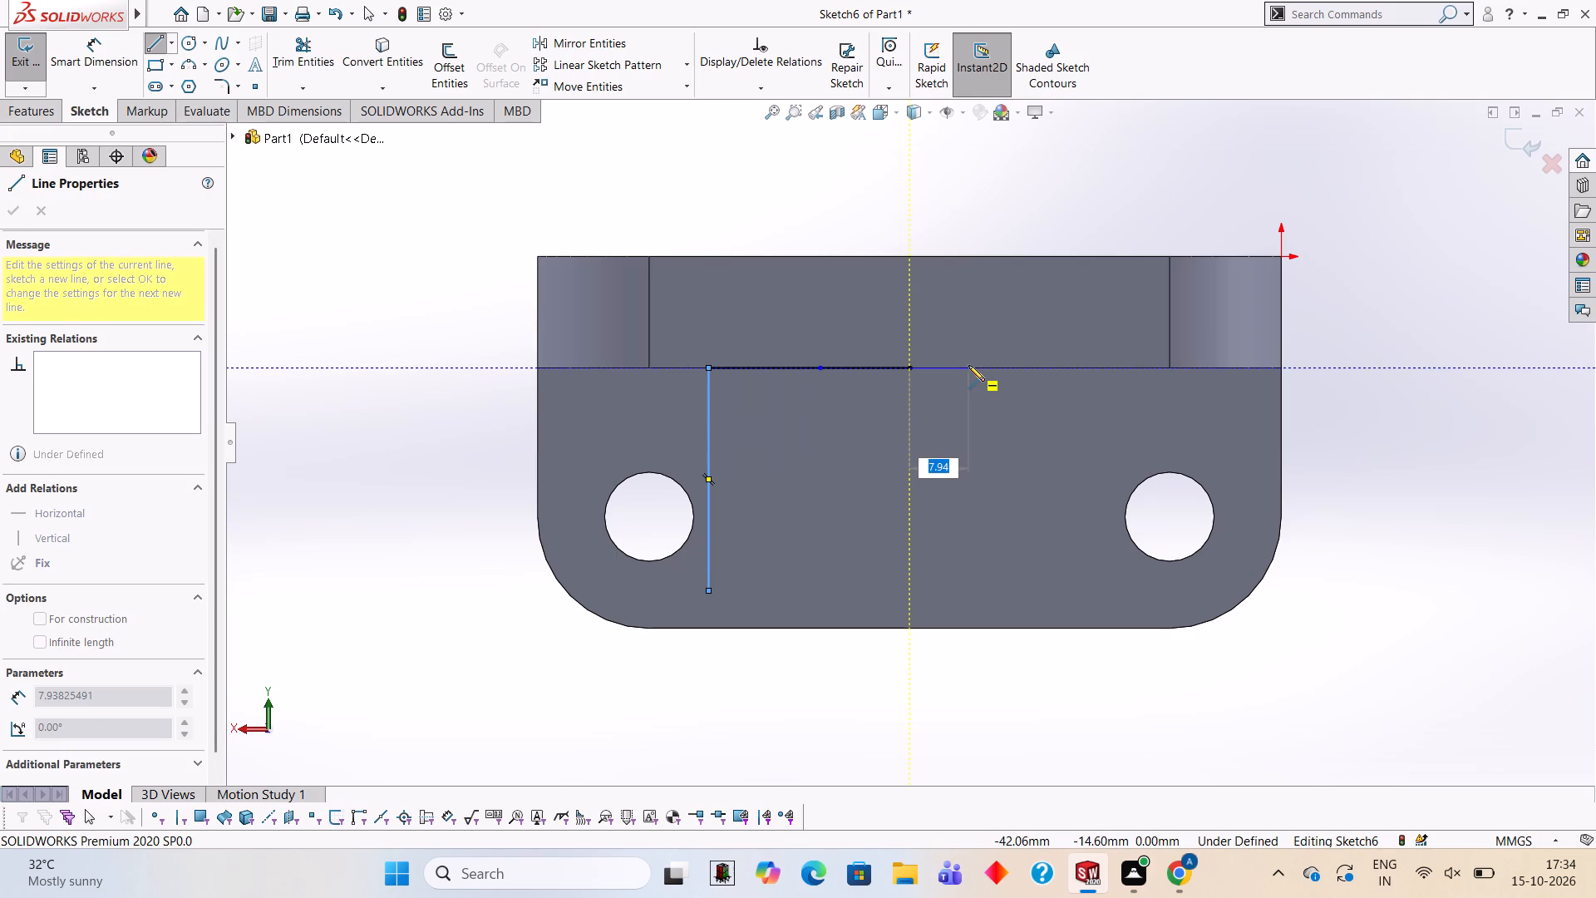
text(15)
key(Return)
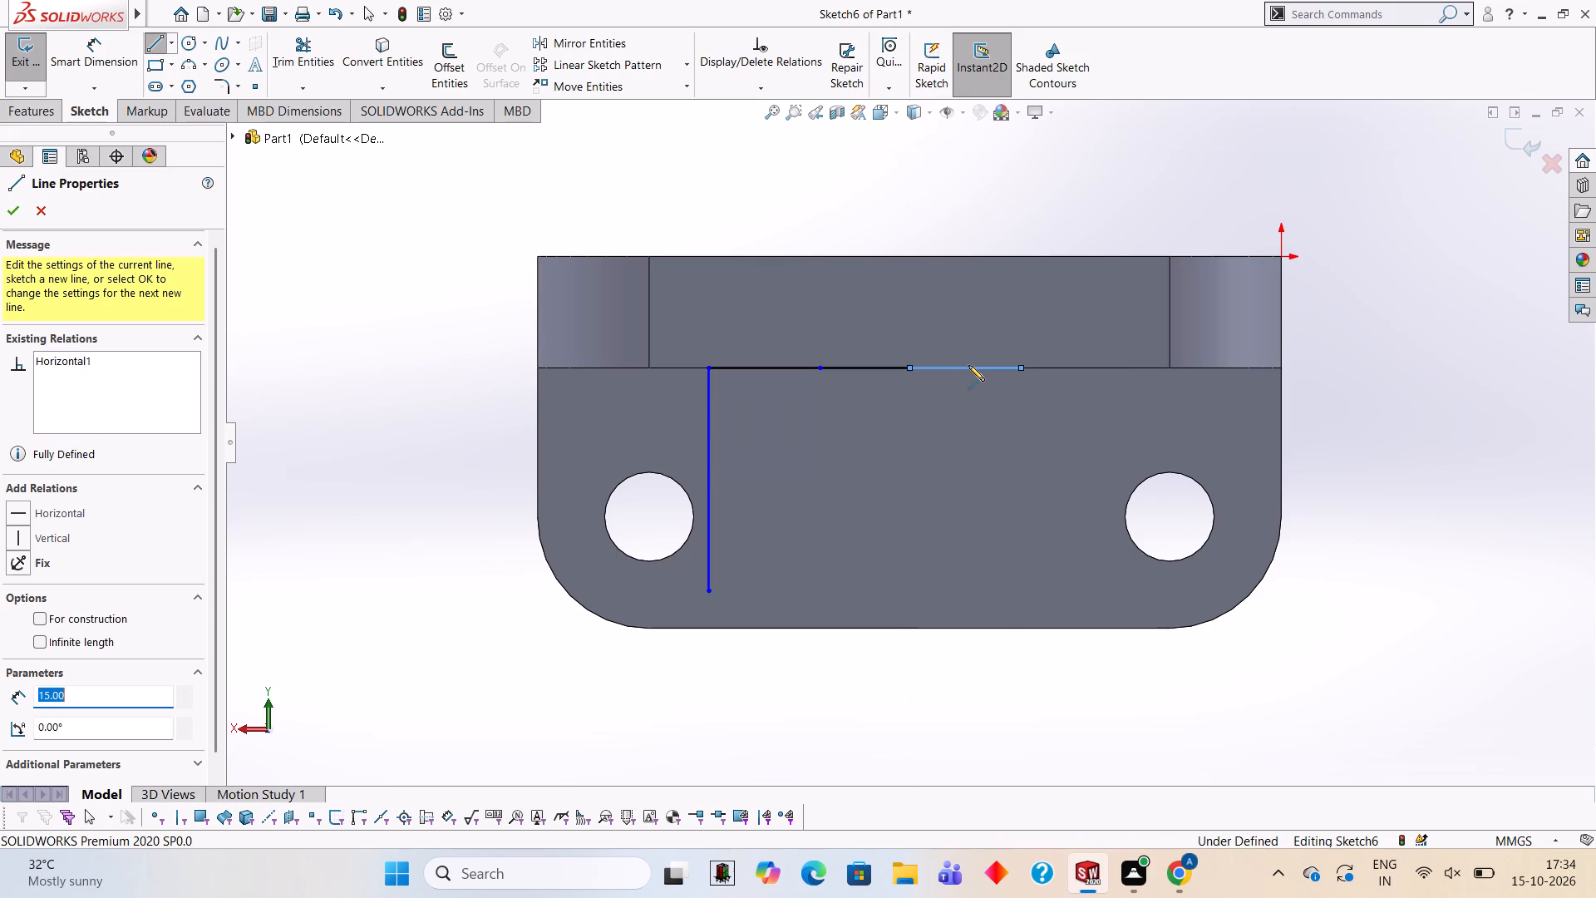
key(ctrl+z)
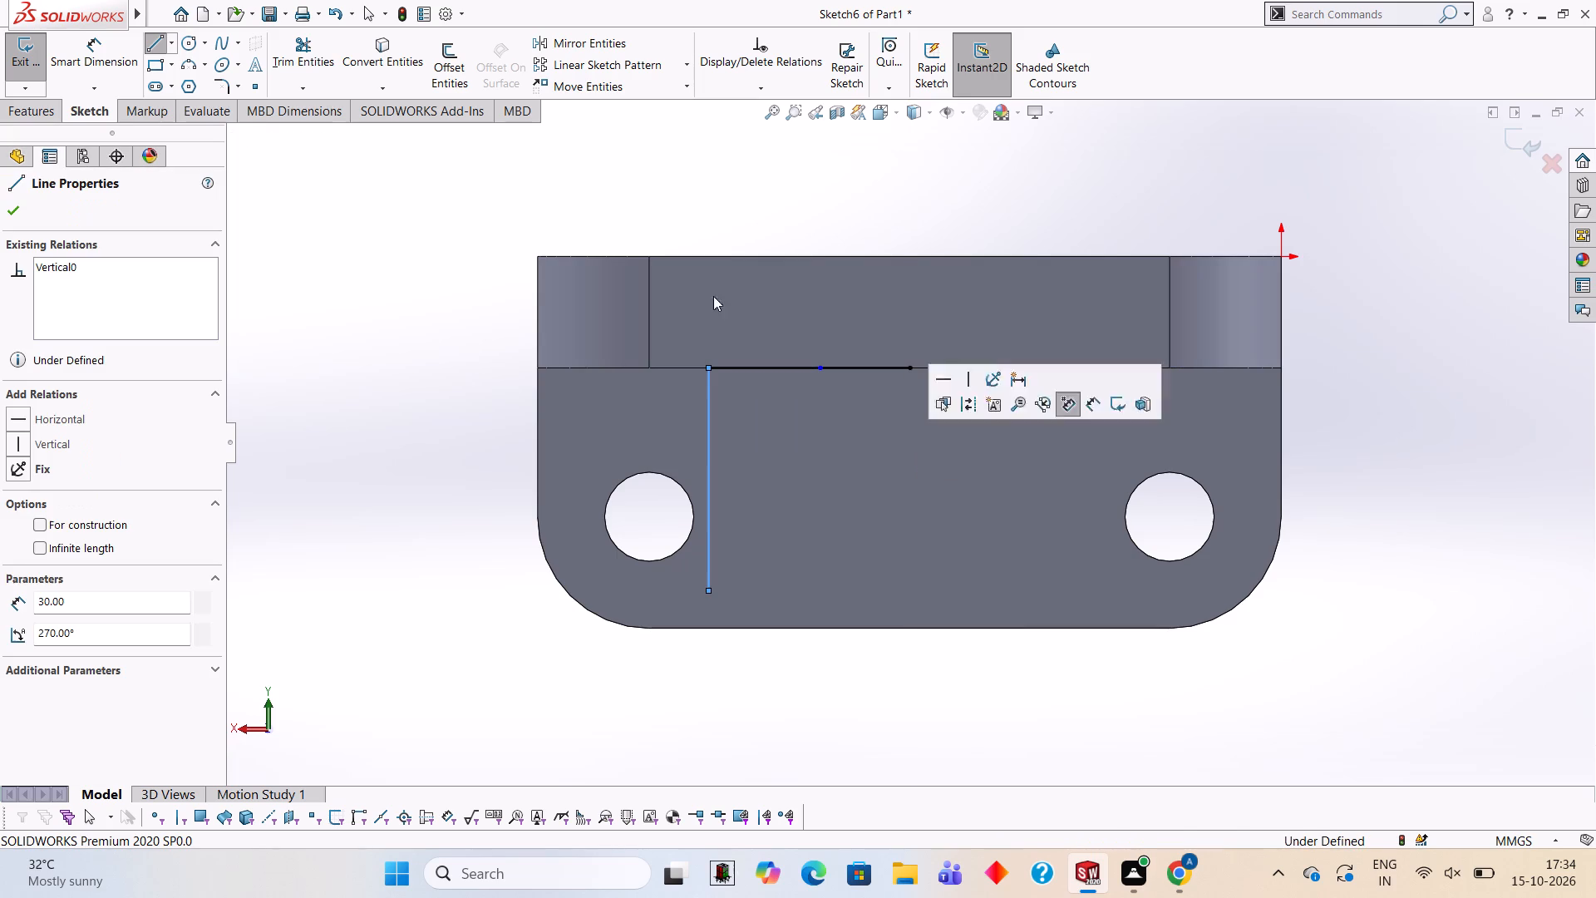
Sketch a 12 mm horizontal line rightward from the midpoint of the flange junction edge.
click(163, 41)
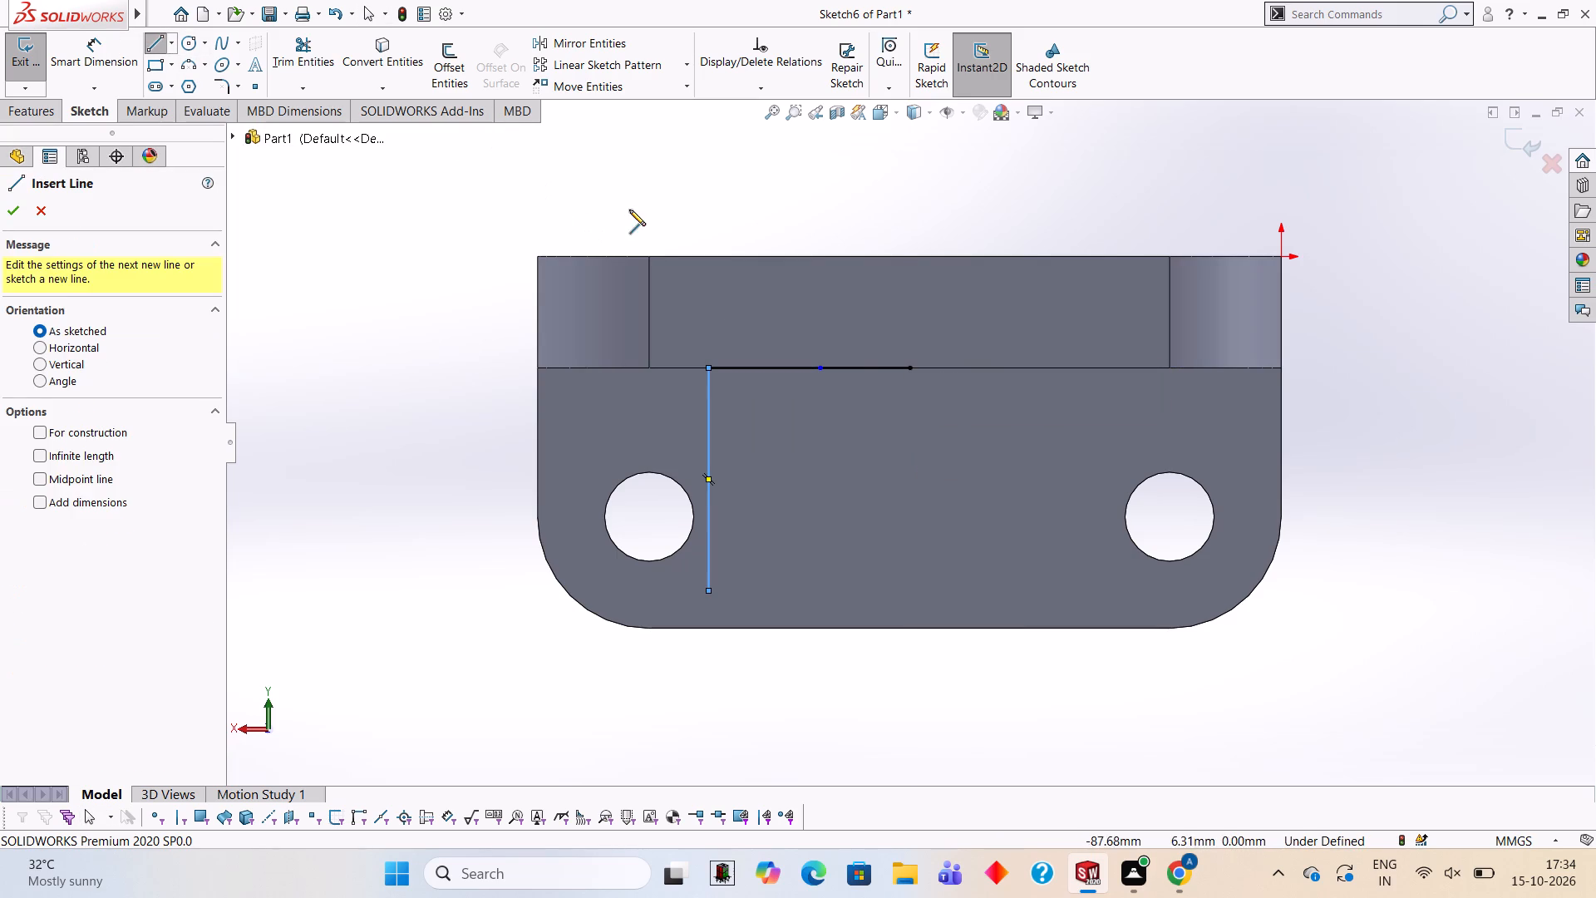
click(908, 369)
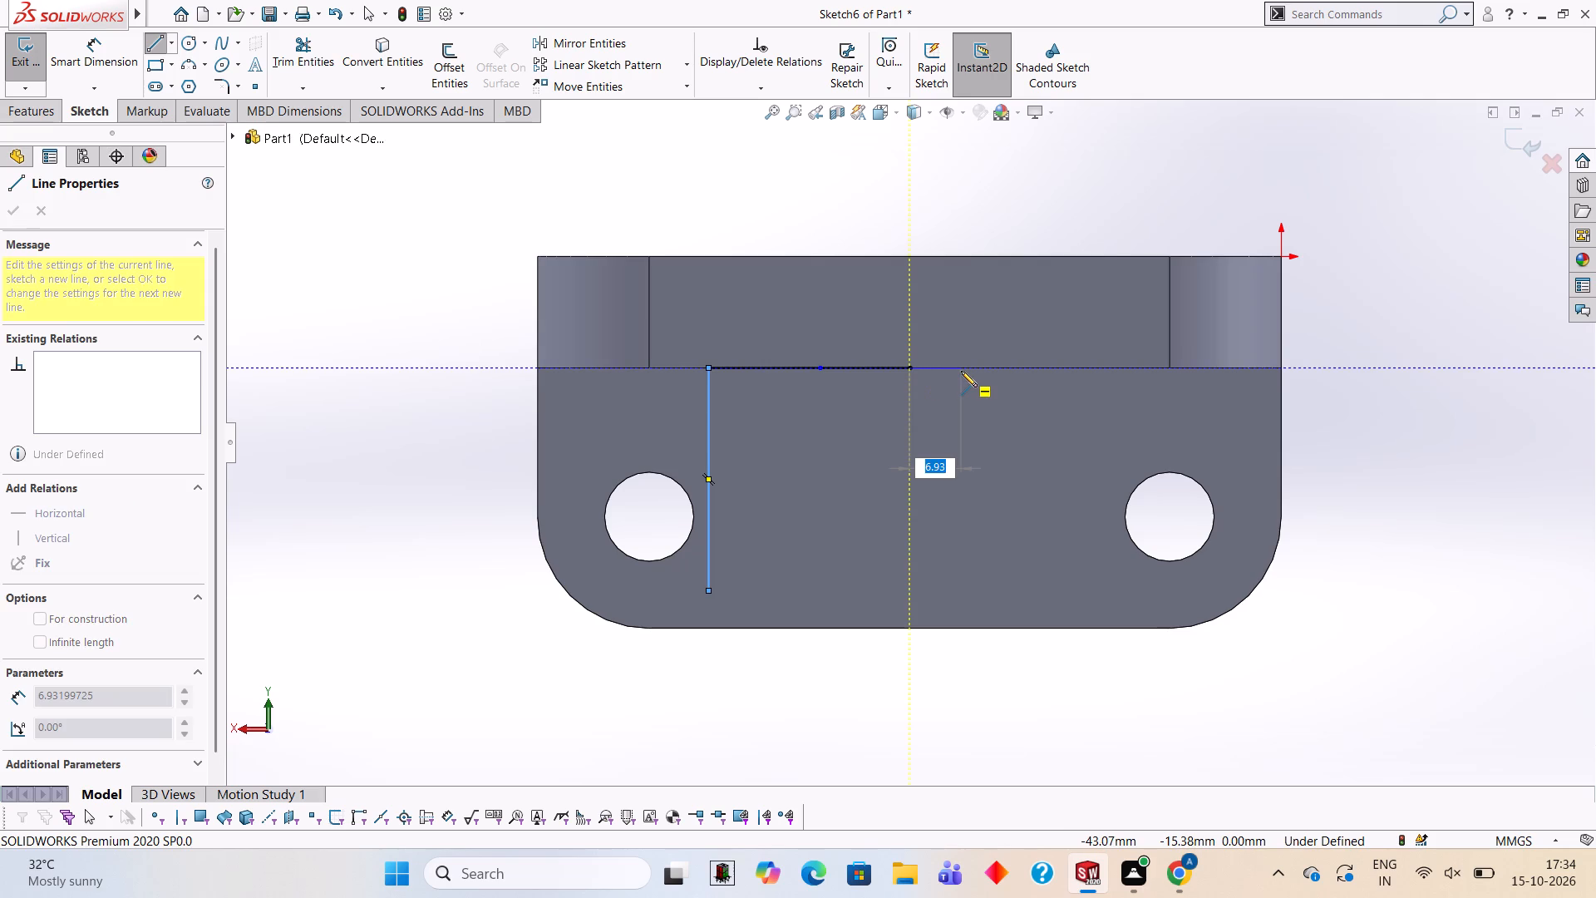
text(12)
key(Return)
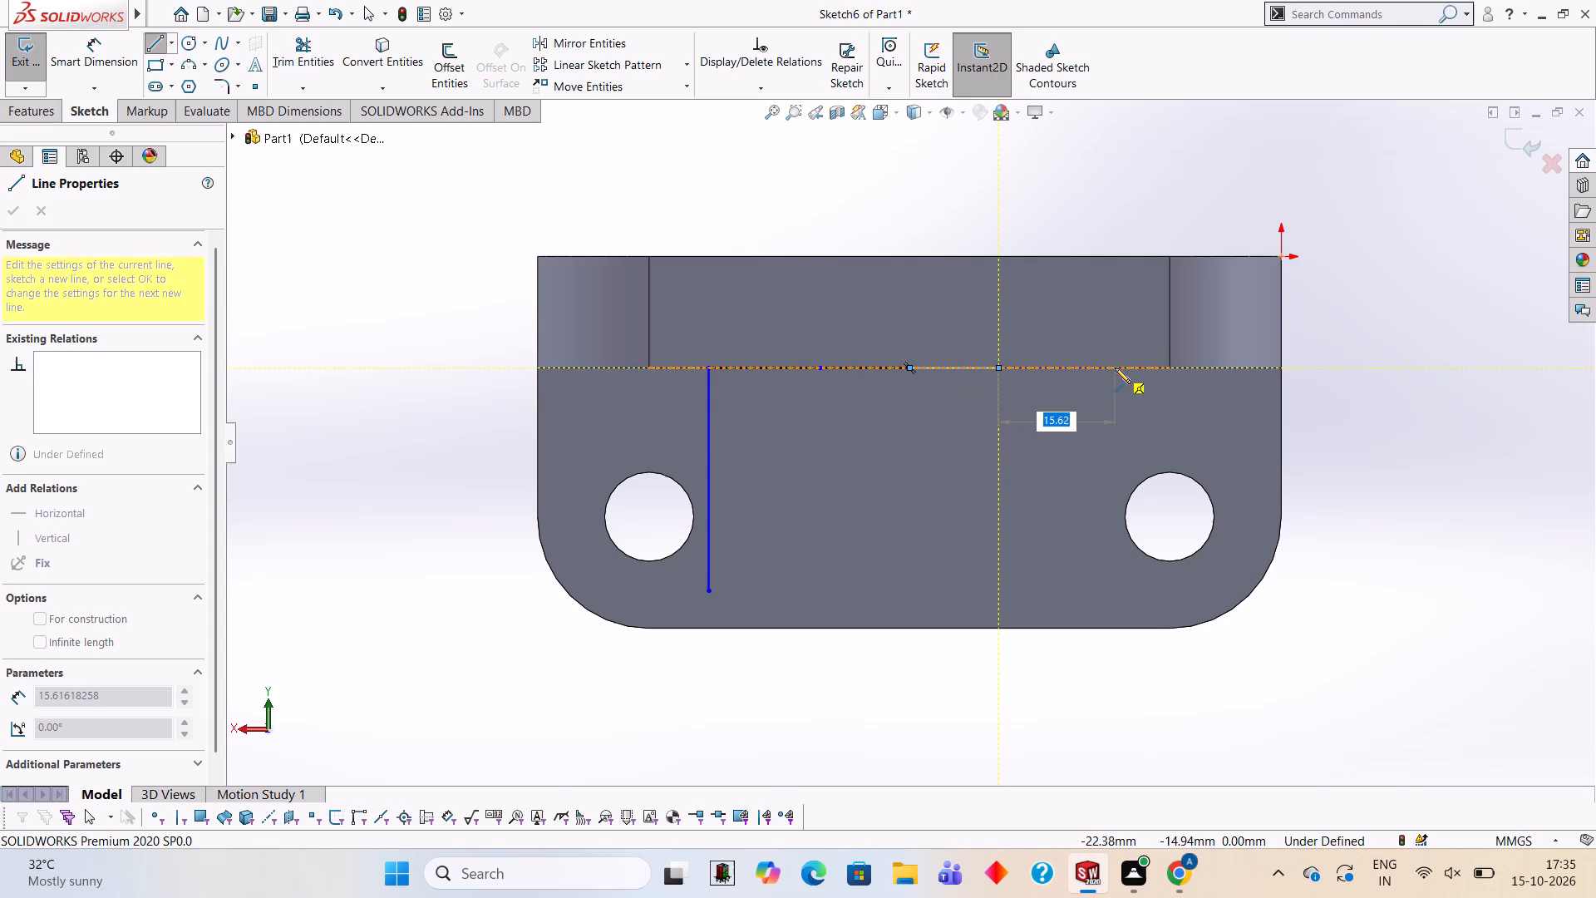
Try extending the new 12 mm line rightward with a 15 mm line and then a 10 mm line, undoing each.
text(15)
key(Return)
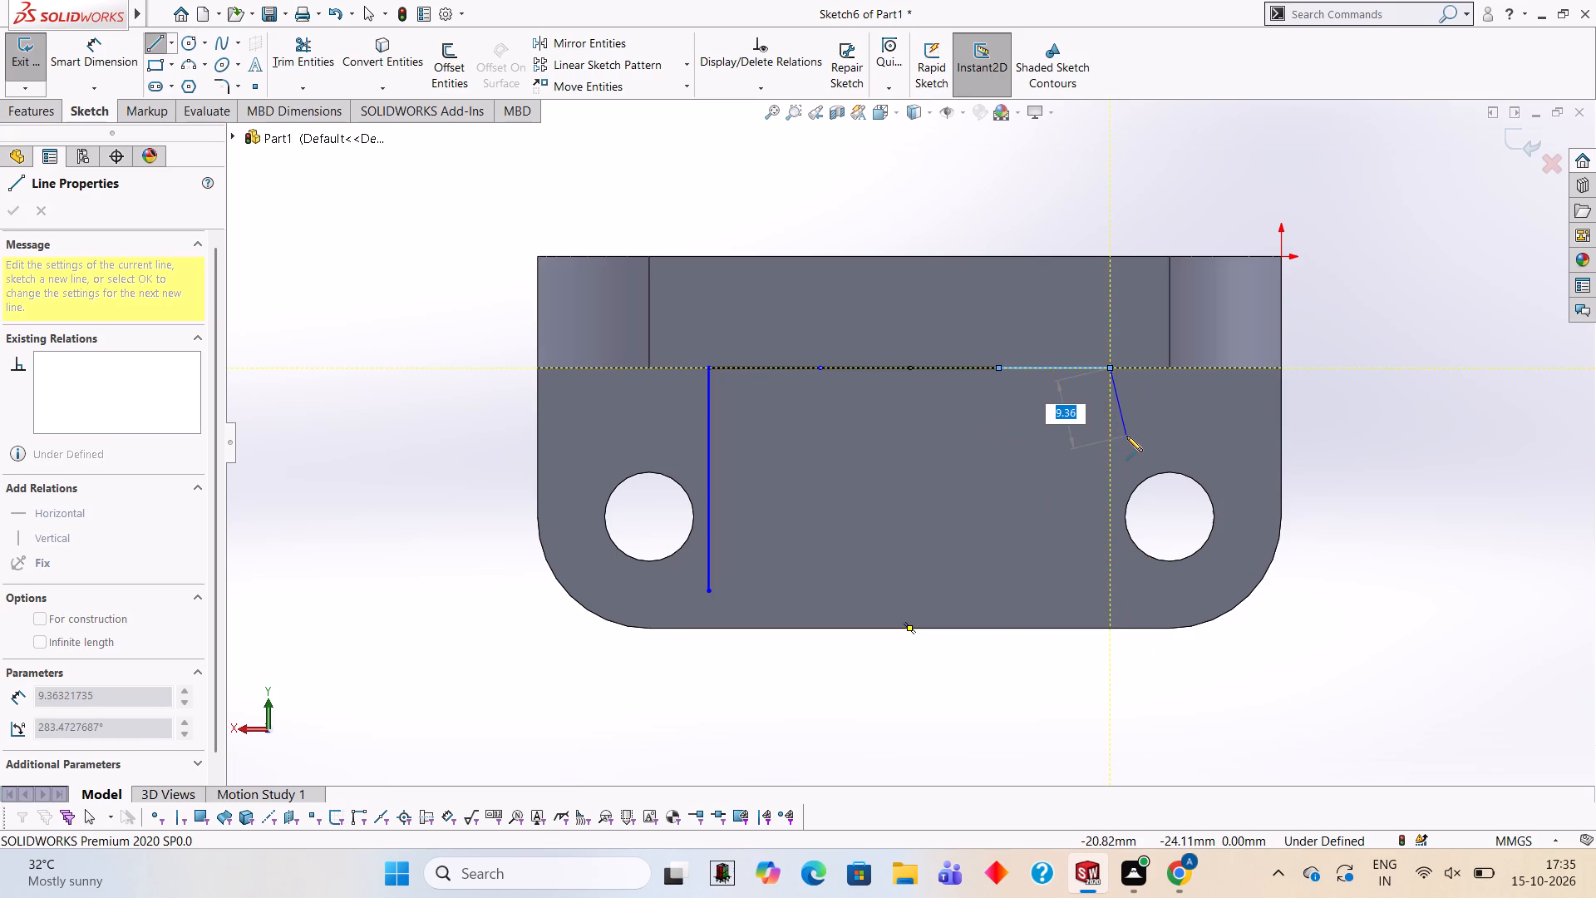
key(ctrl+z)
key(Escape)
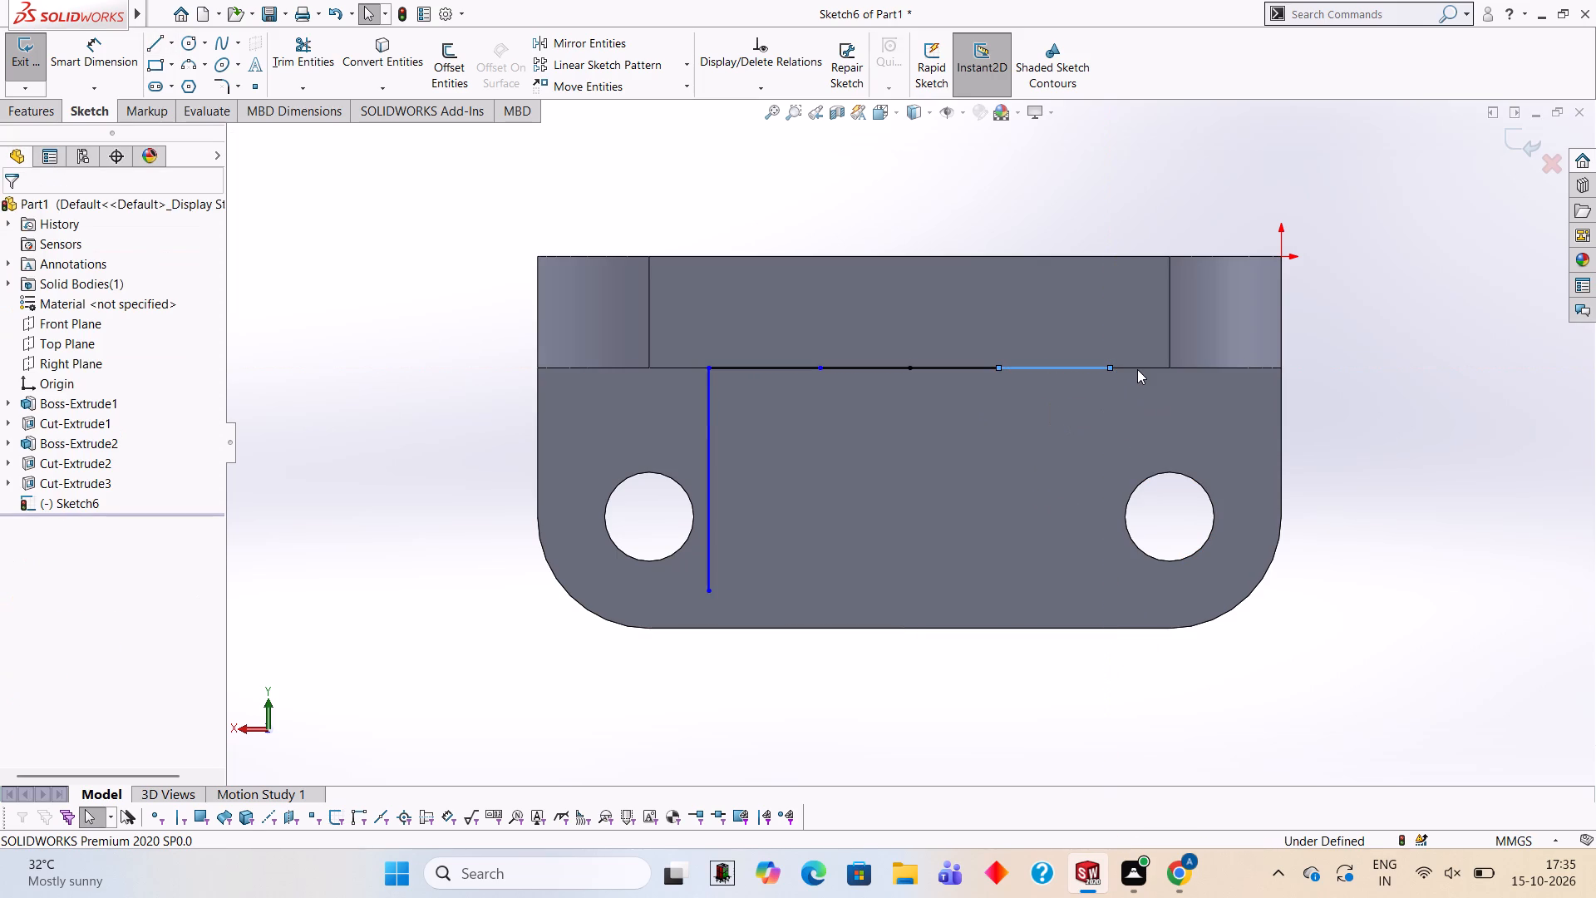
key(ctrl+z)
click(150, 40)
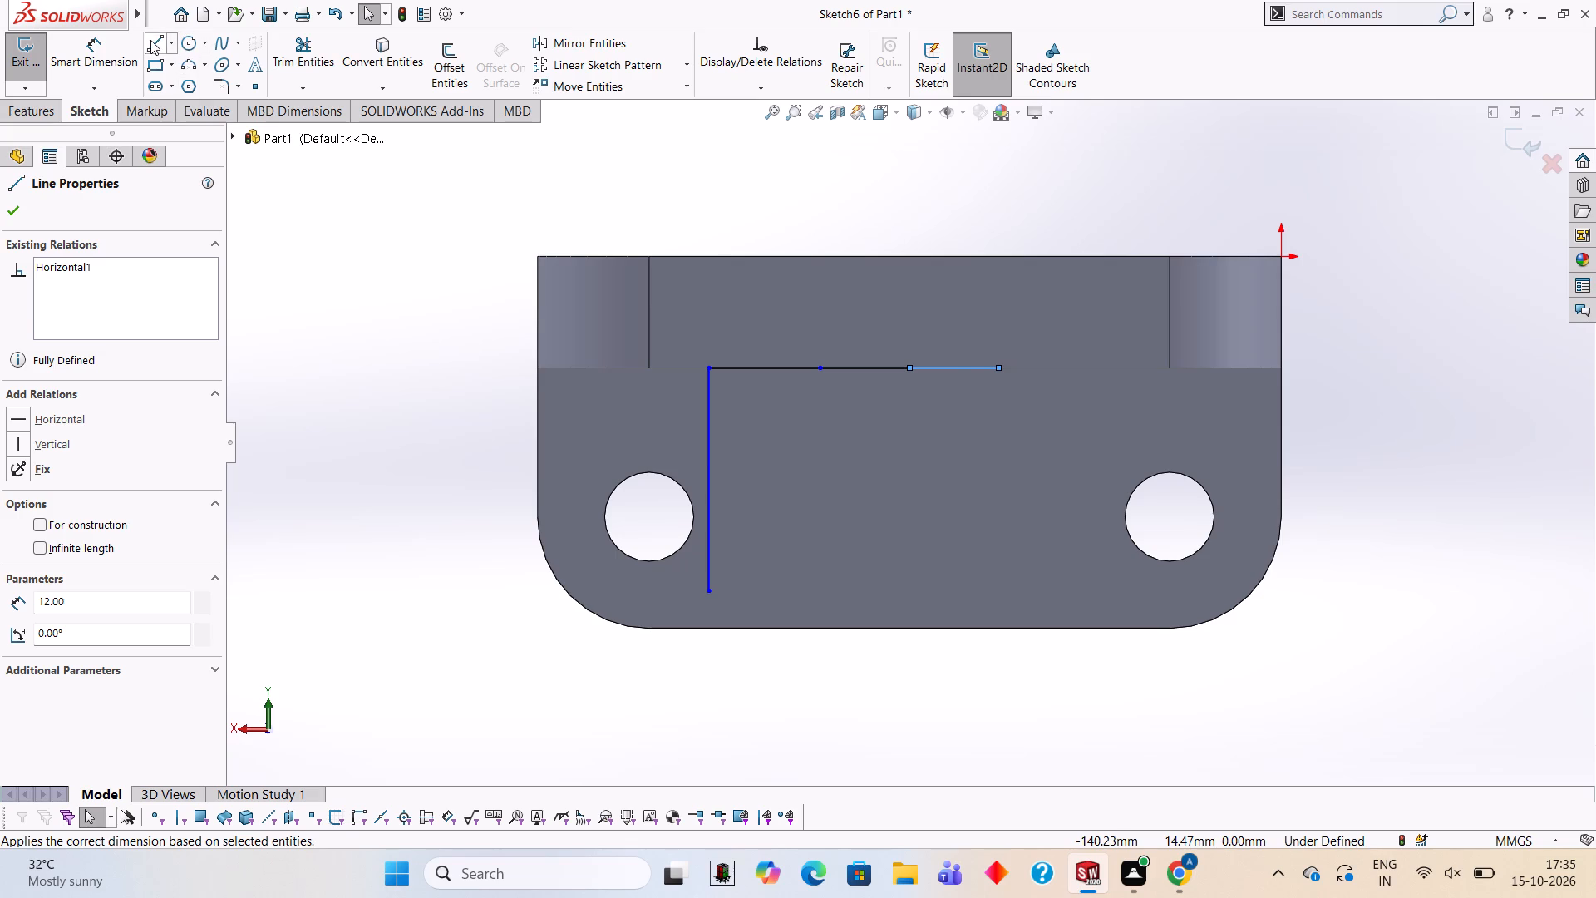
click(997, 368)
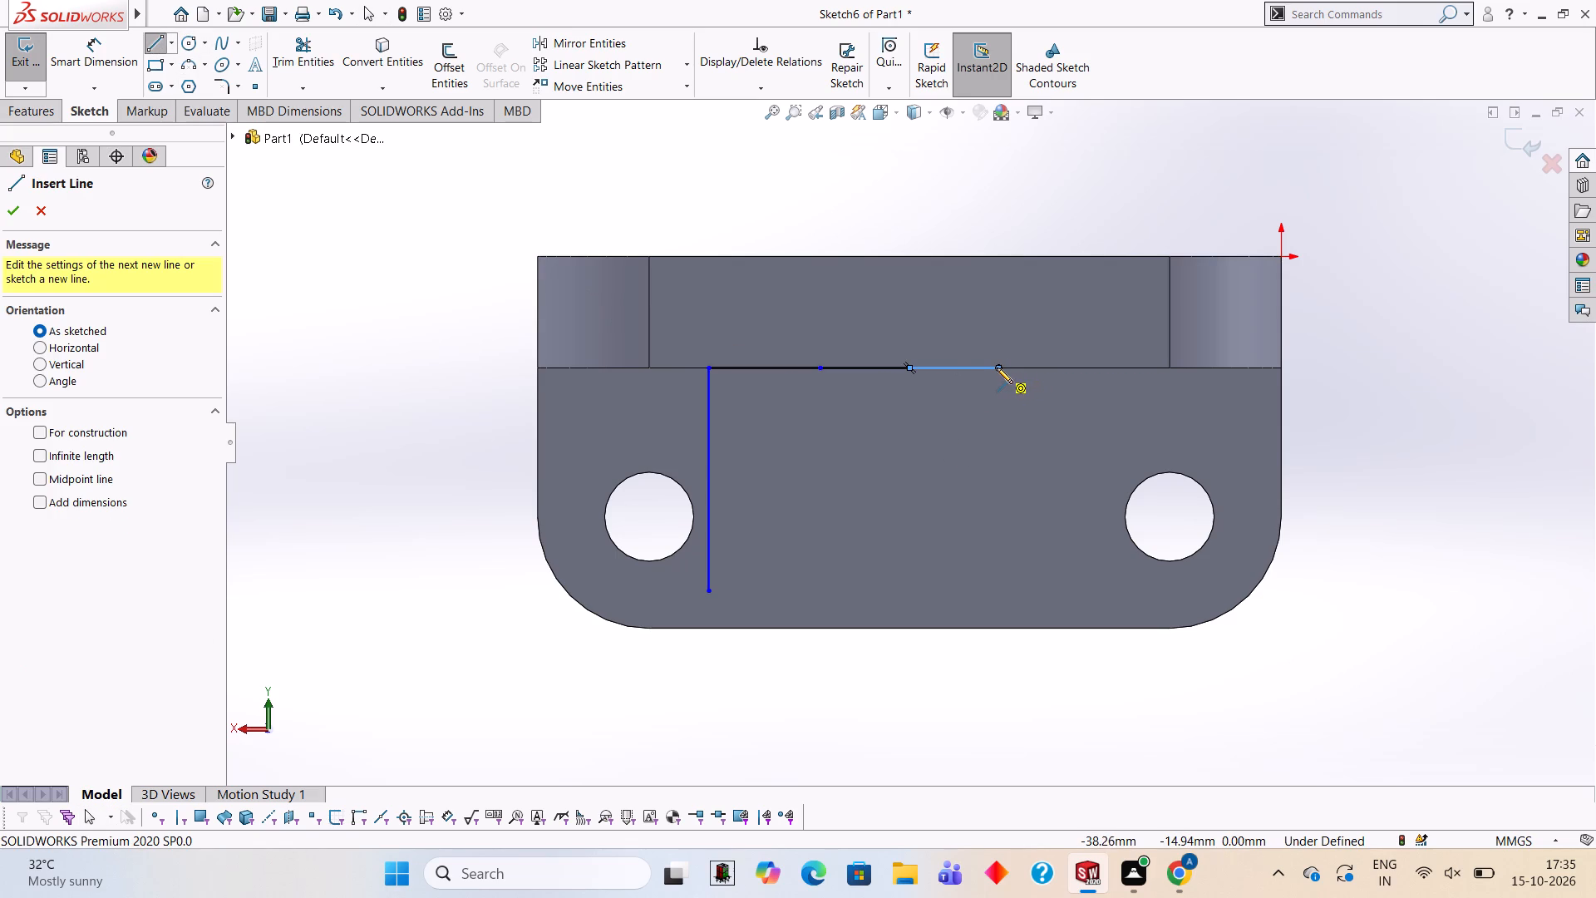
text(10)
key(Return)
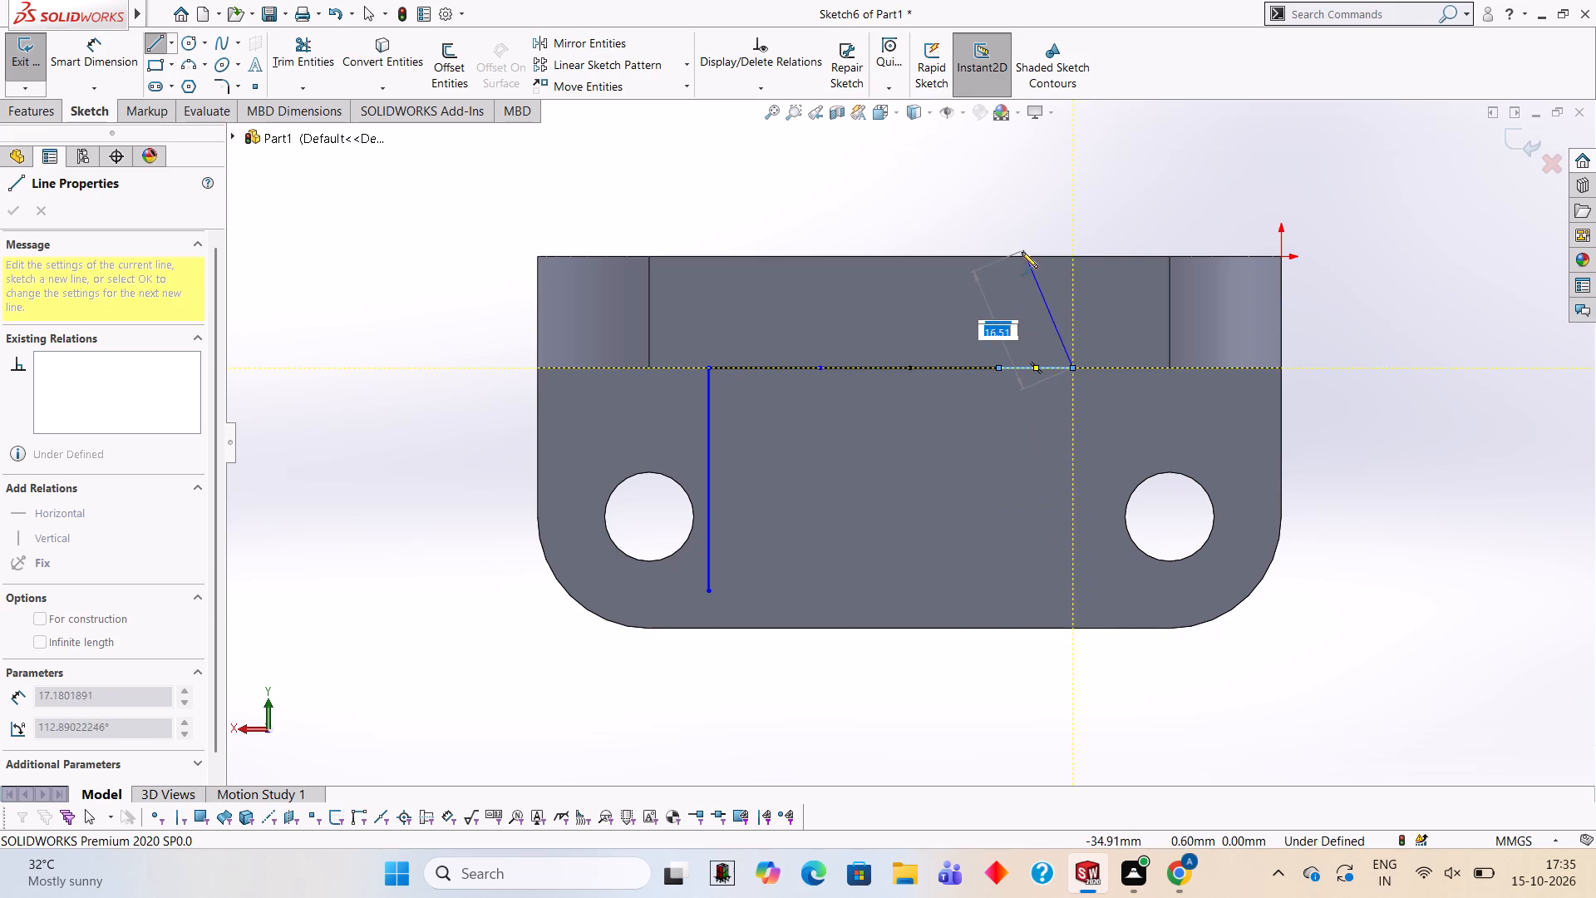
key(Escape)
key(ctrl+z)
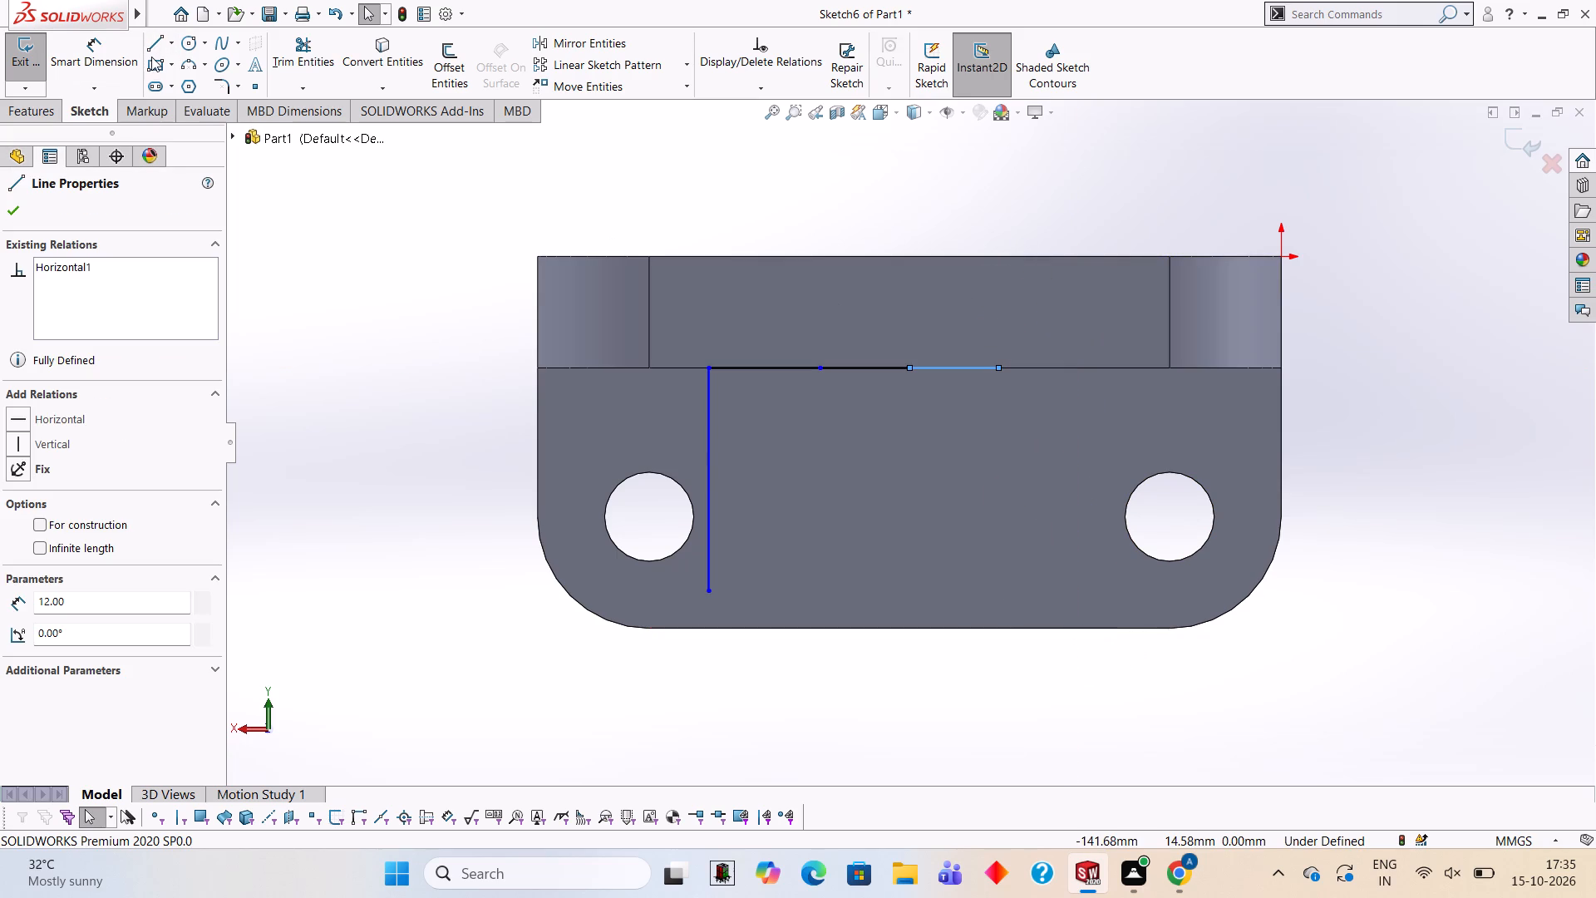
Sketch a 15 mm horizontal line rightward along the junction edge from the free end of the right 12 mm line.
click(160, 35)
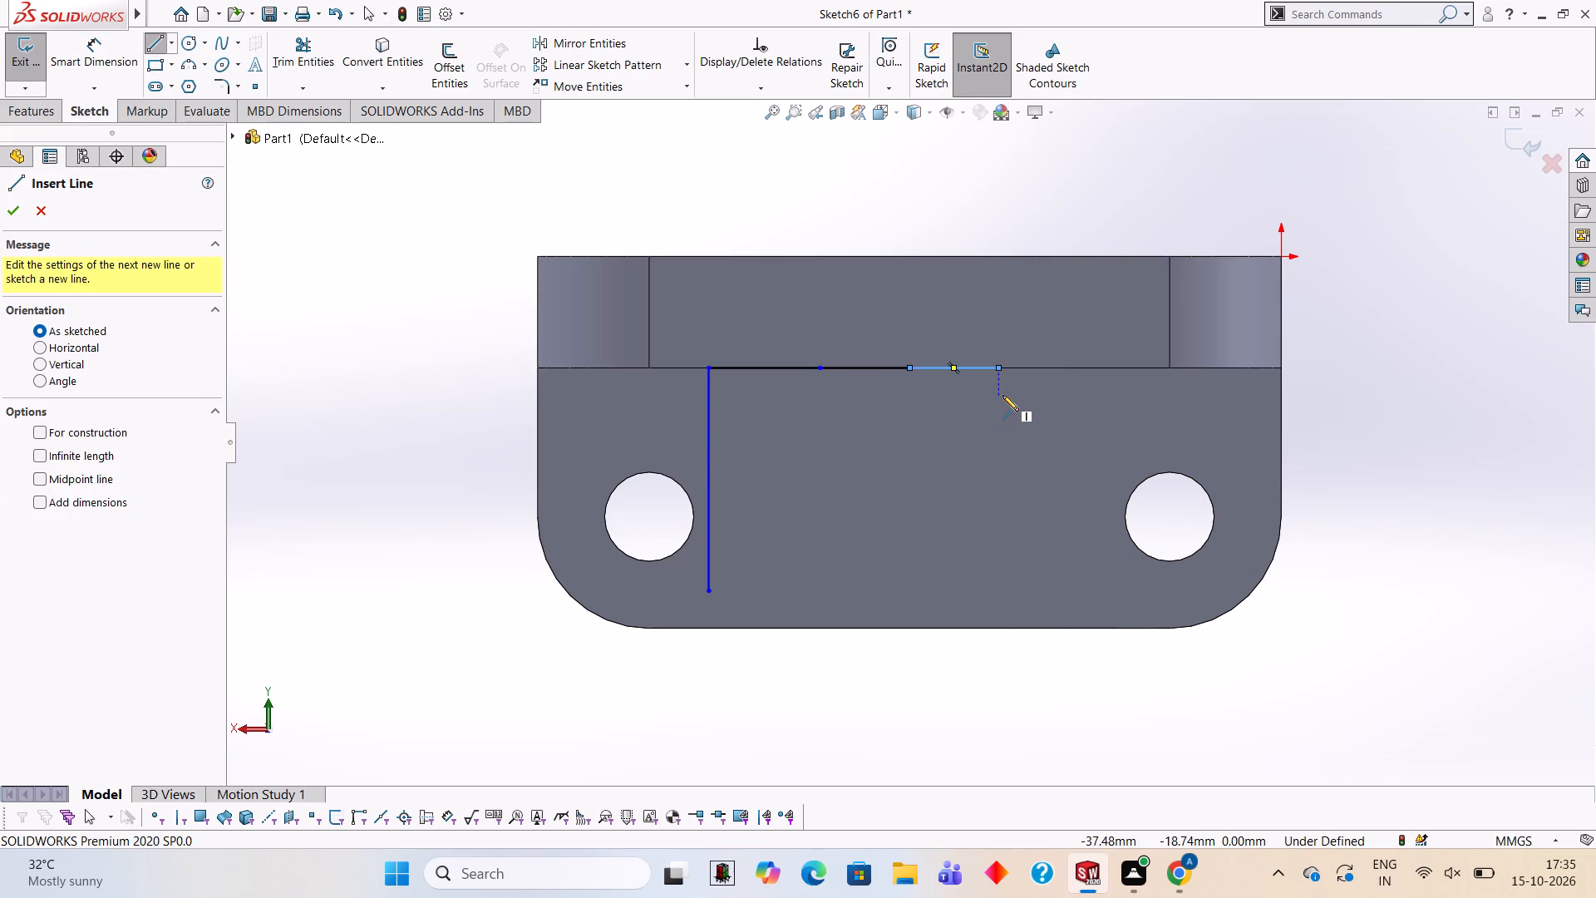
click(998, 368)
text(15)
key(Return)
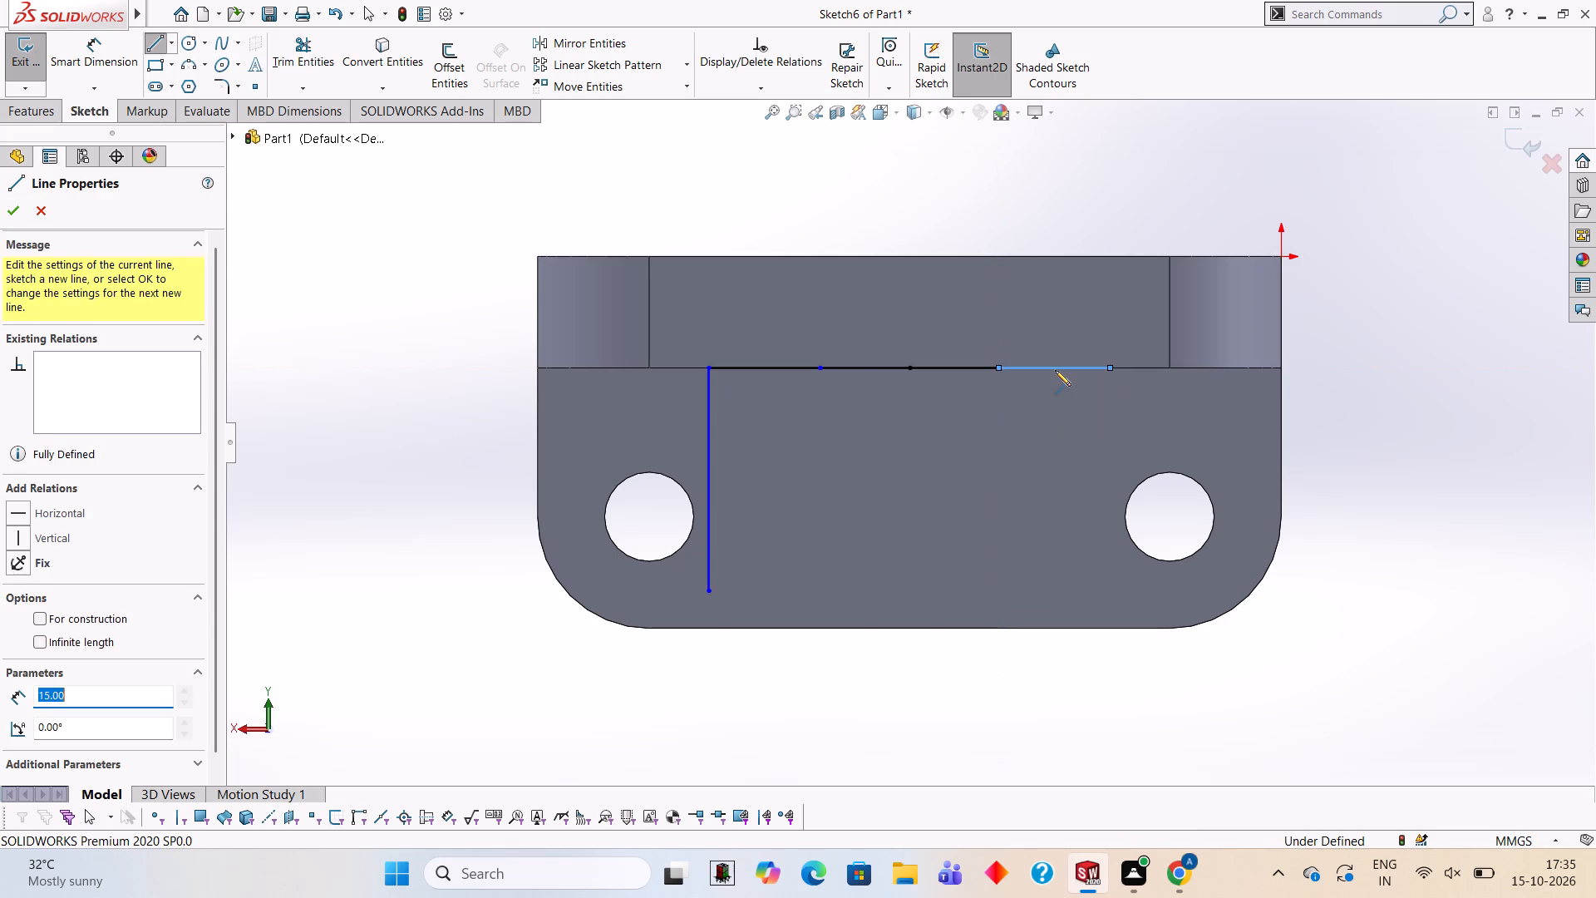
key(Escape)
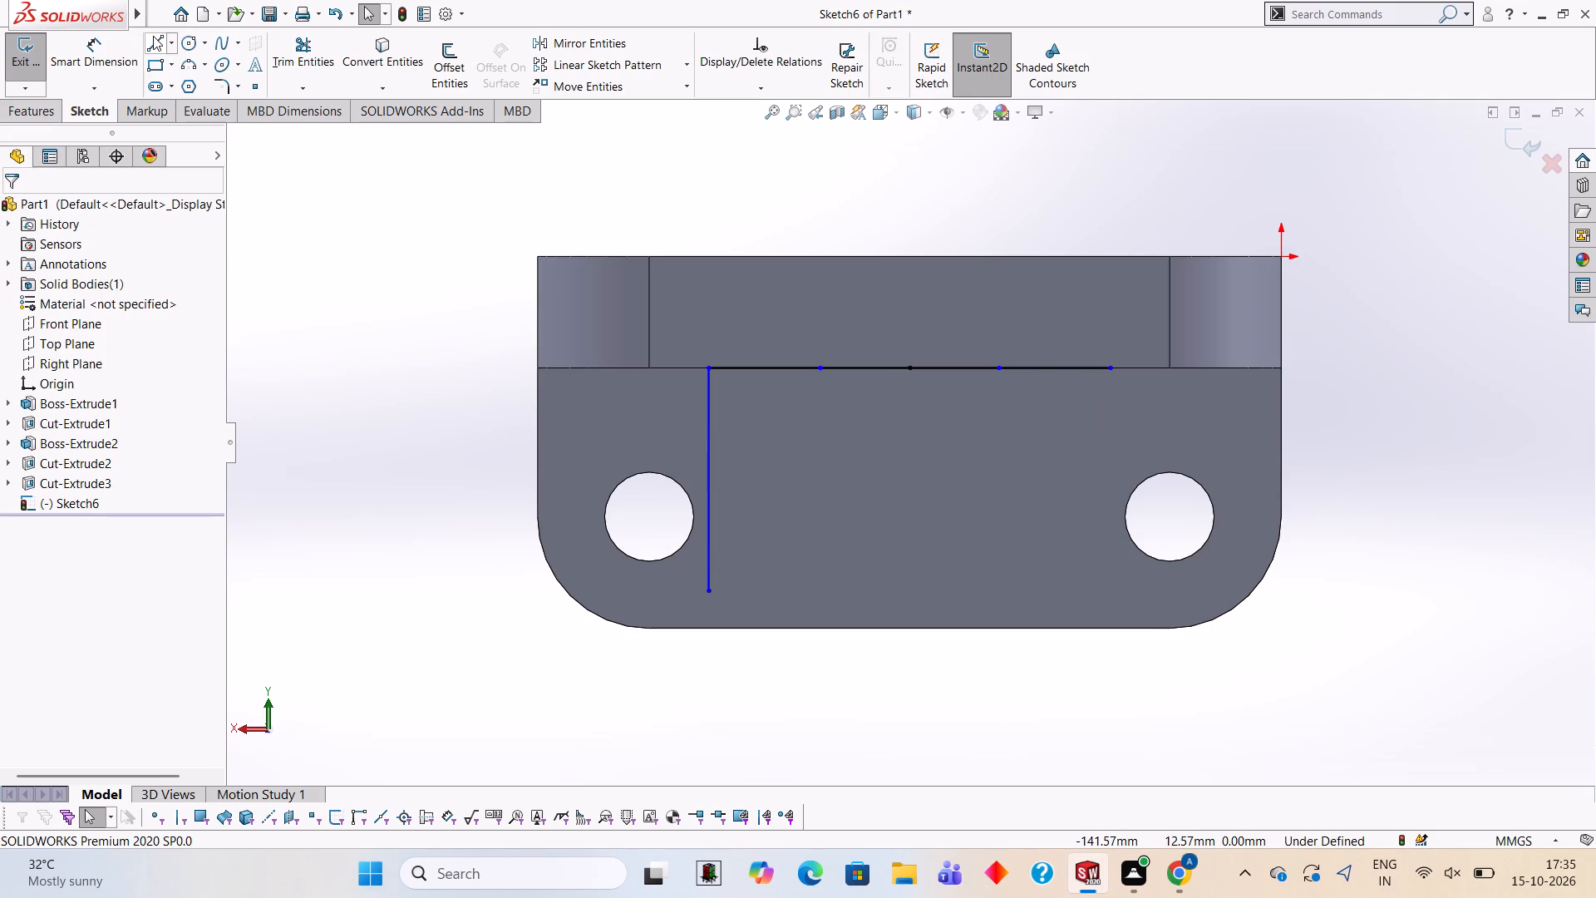
Sketch a 30 mm line downward from the right end of the top lines and close the rectangle to the left vertical line's lower end.
click(153, 36)
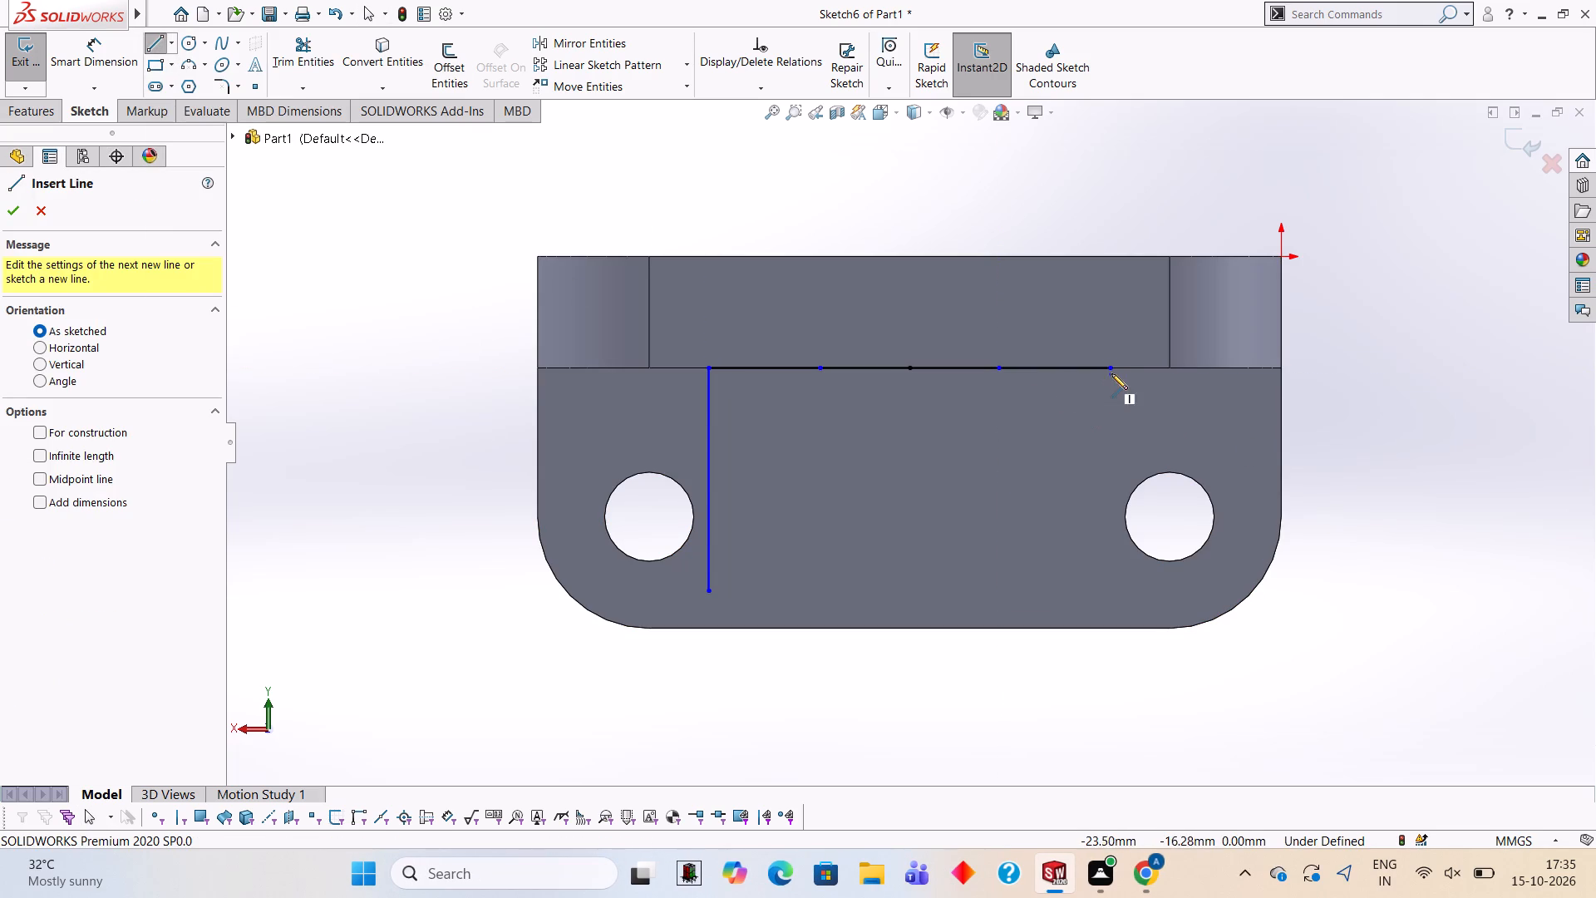
click(1111, 368)
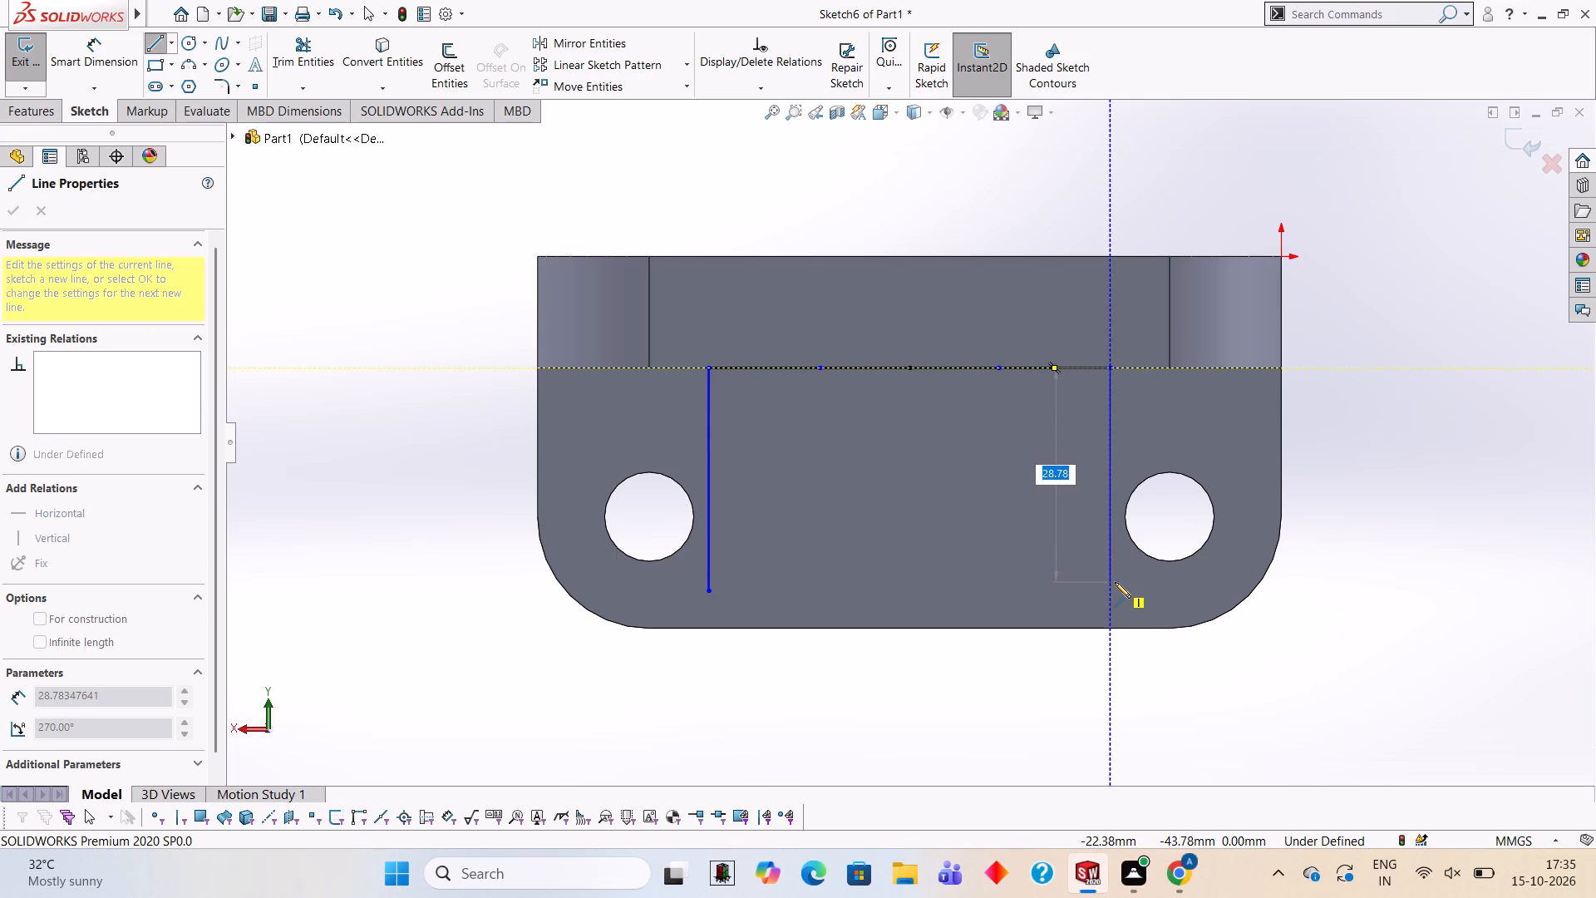
text(30)
key(Return)
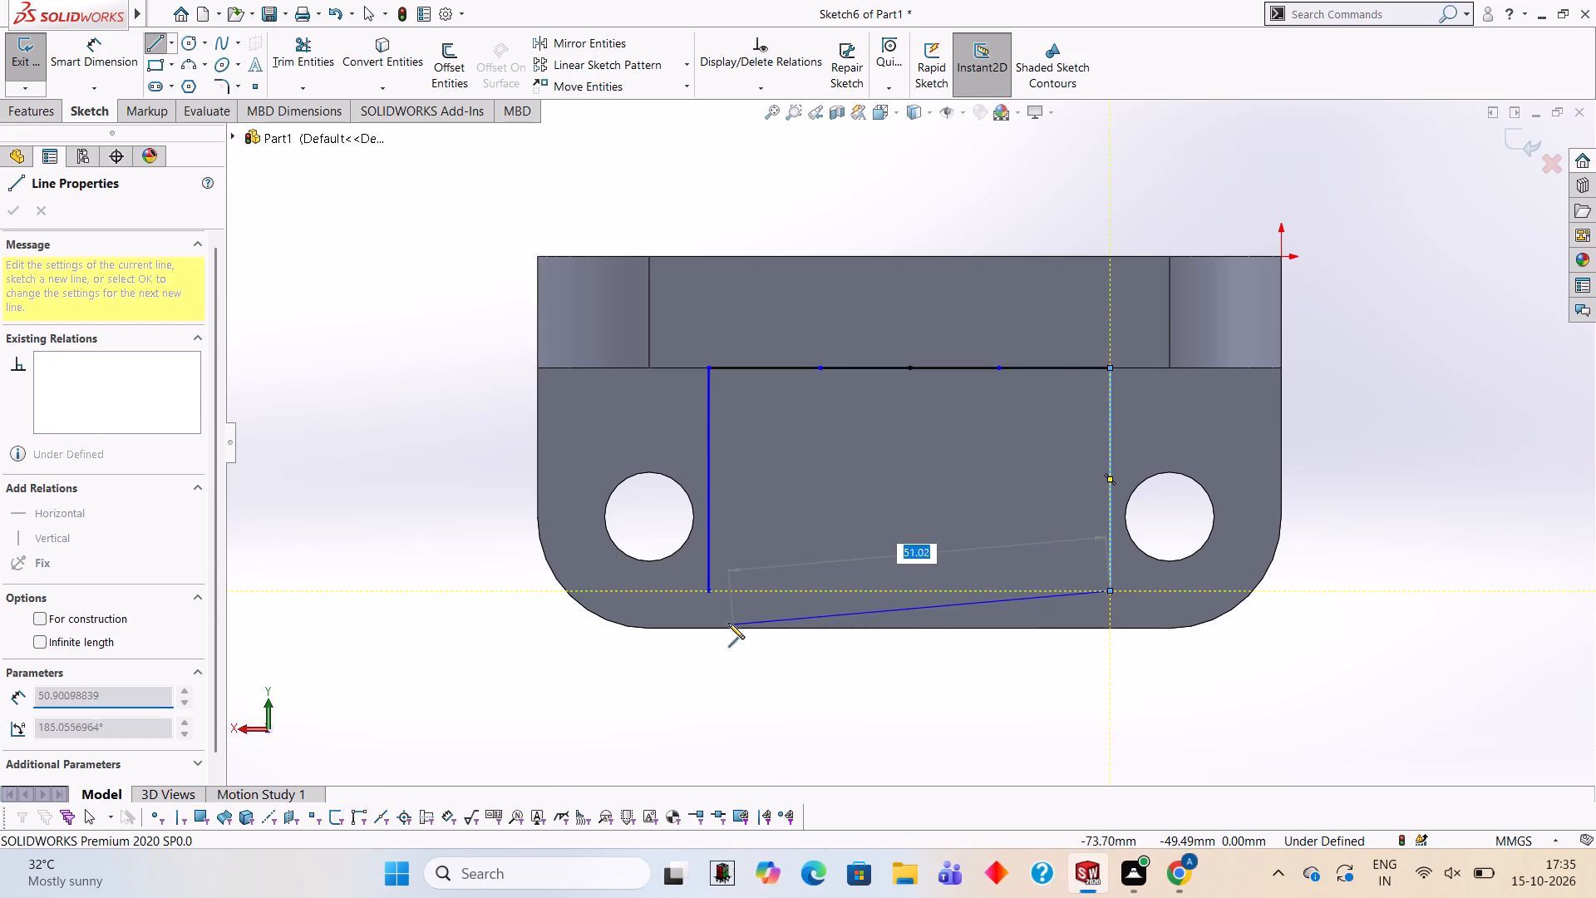
click(707, 590)
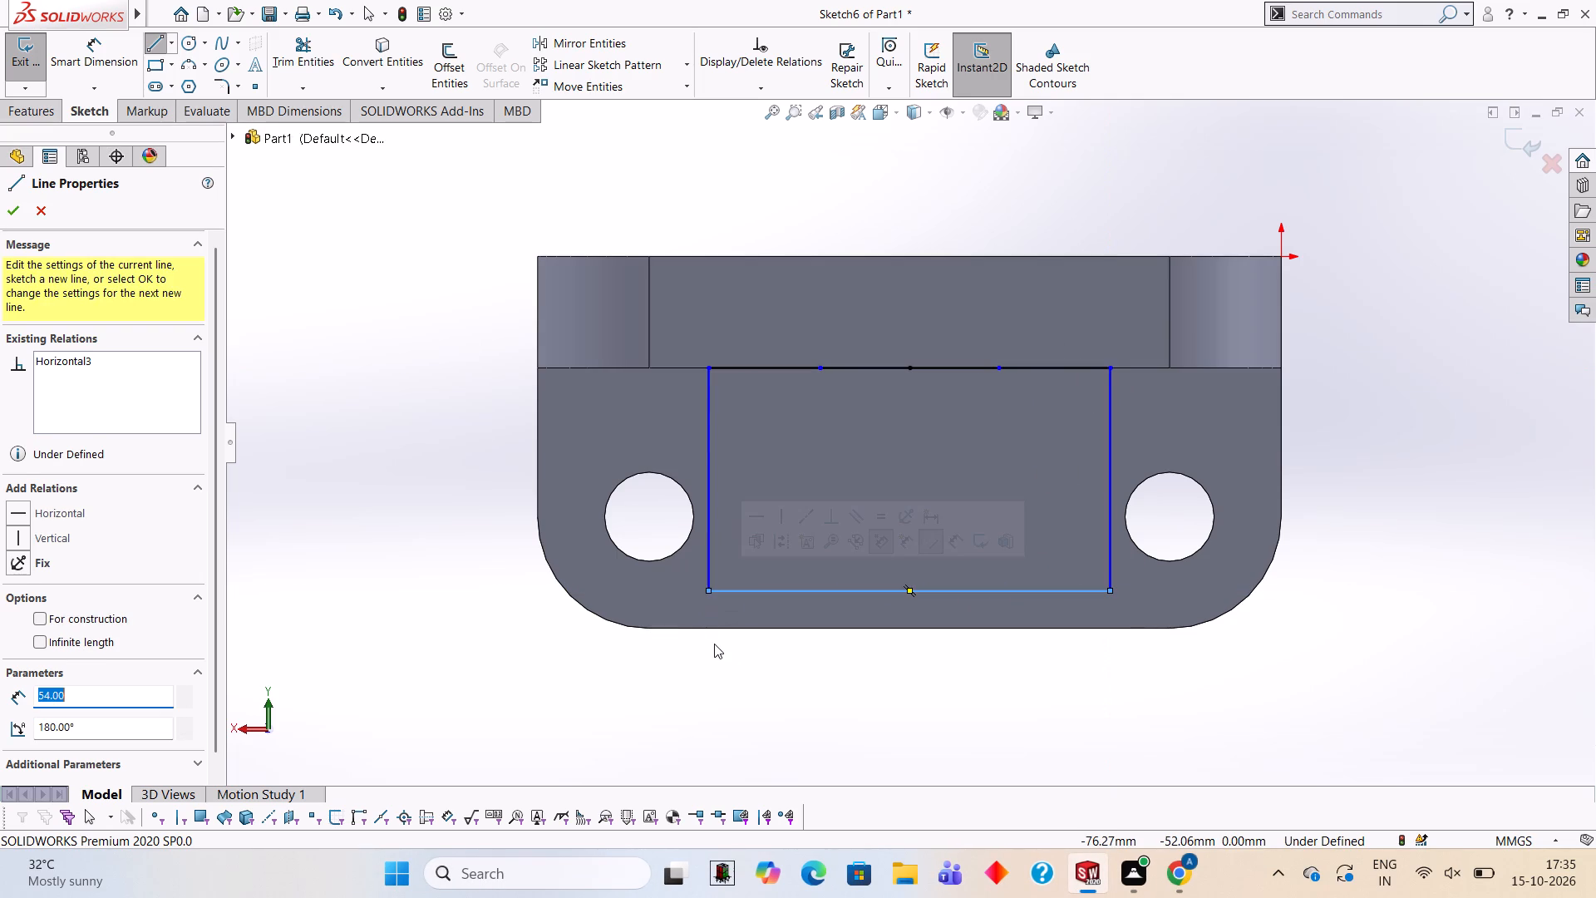
key(Escape)
Extrude the closed rectangular profile as a blind boss 45 mm deep, running under the flange and merged with the bracket.
click(33, 114)
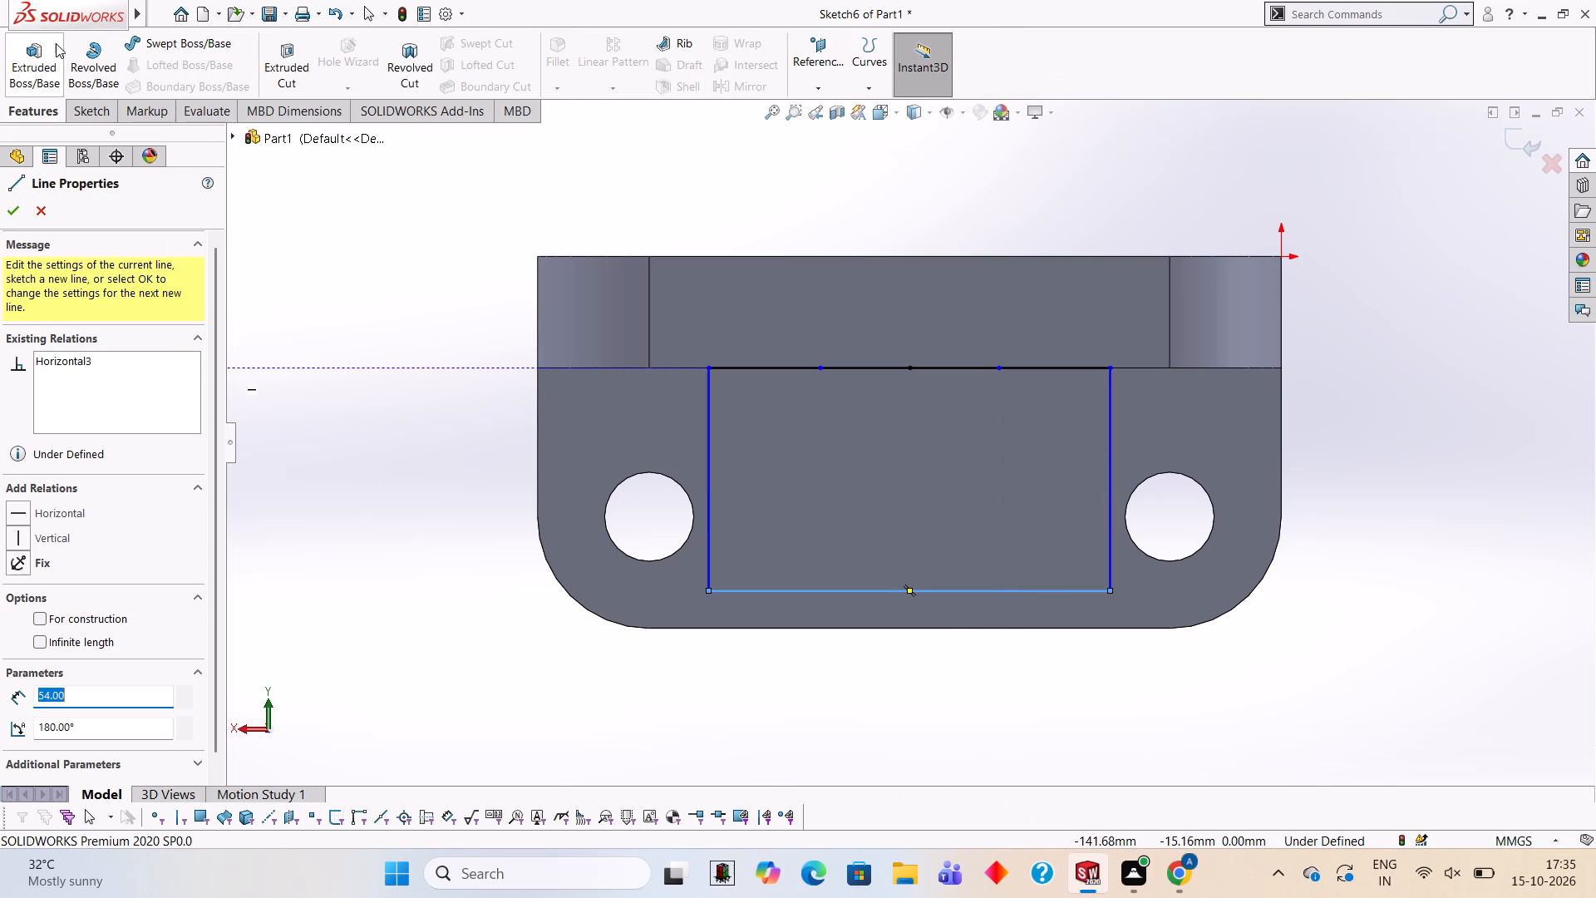
click(47, 63)
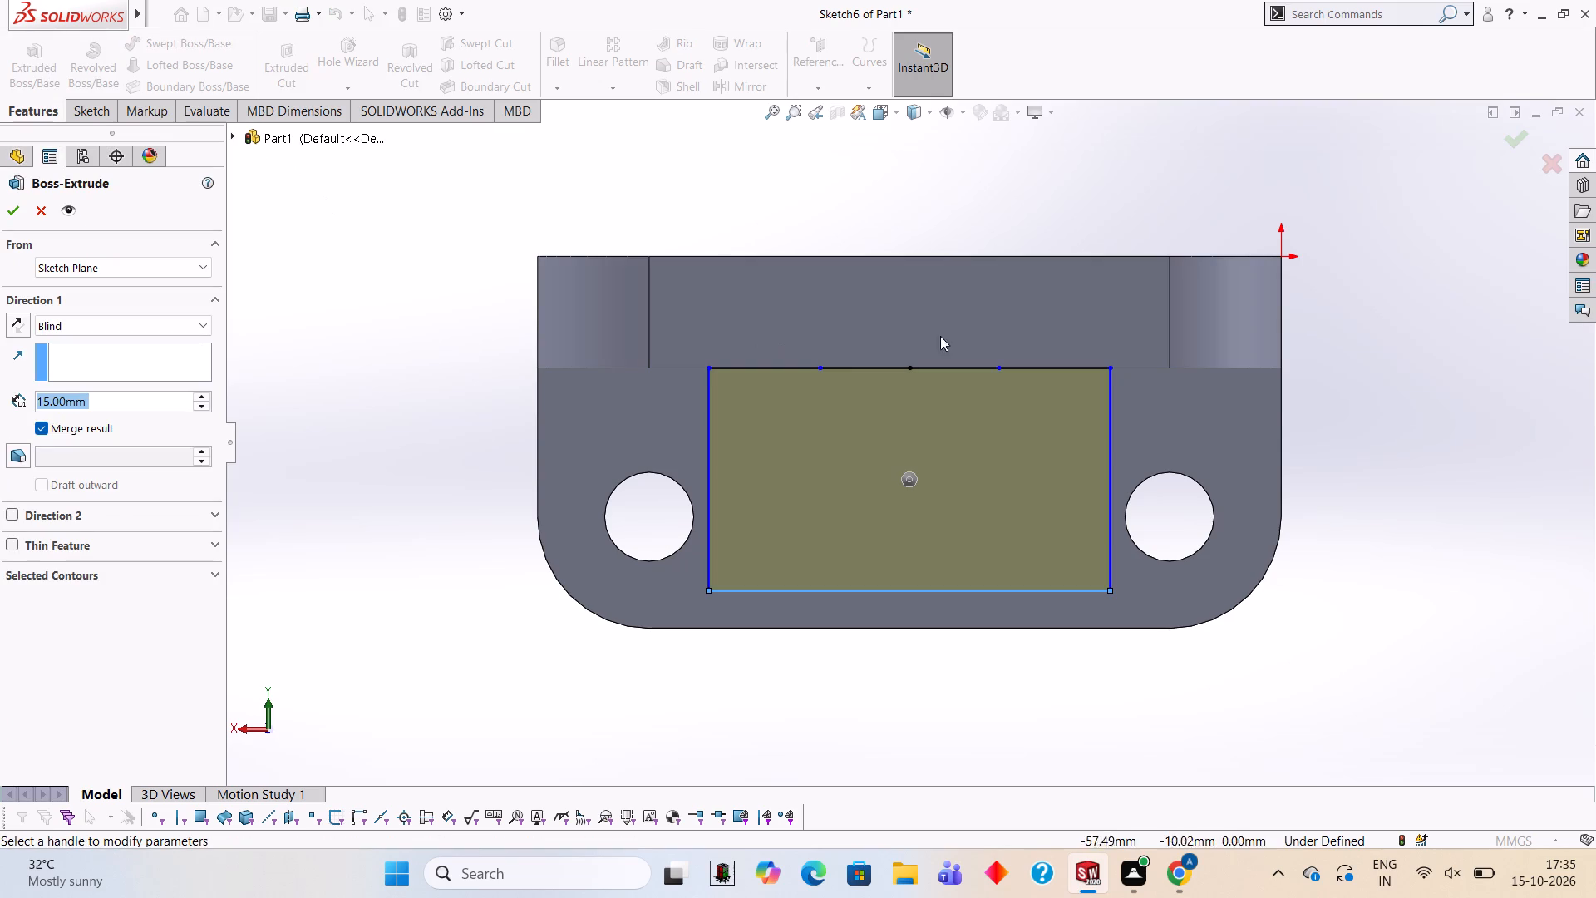
middle_drag(1256, 400, 1094, 406)
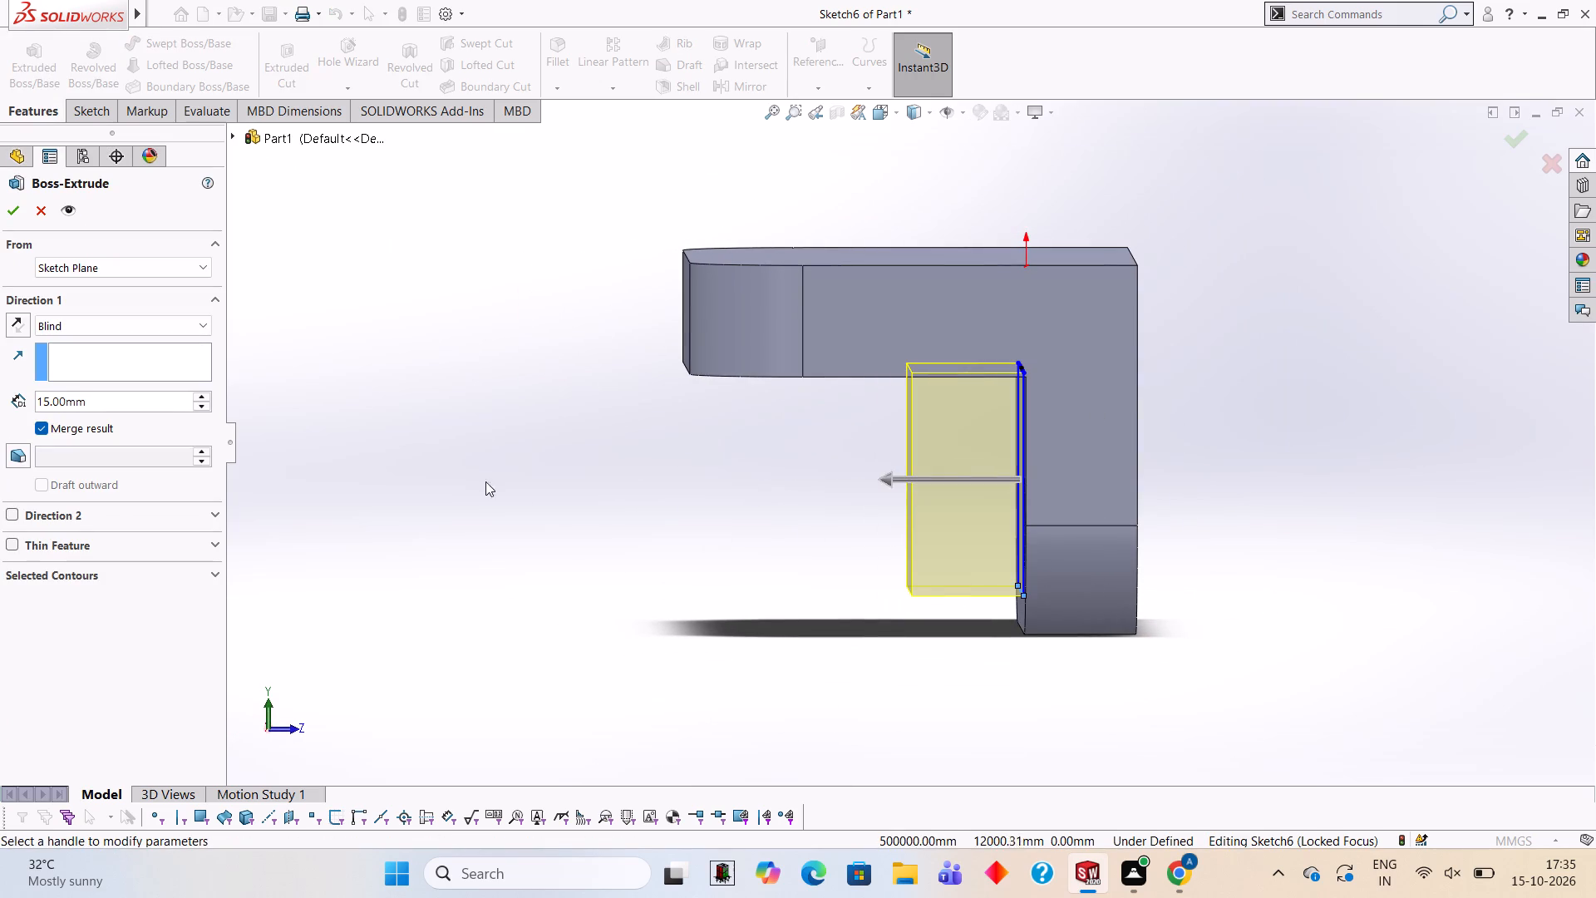
click(160, 402)
key(BackSpace)
key(BackSpace)
key(BackSpace)
key(BackSpace)
key(BackSpace)
key(BackSpace)
key(BackSpace)
key(BackSpace)
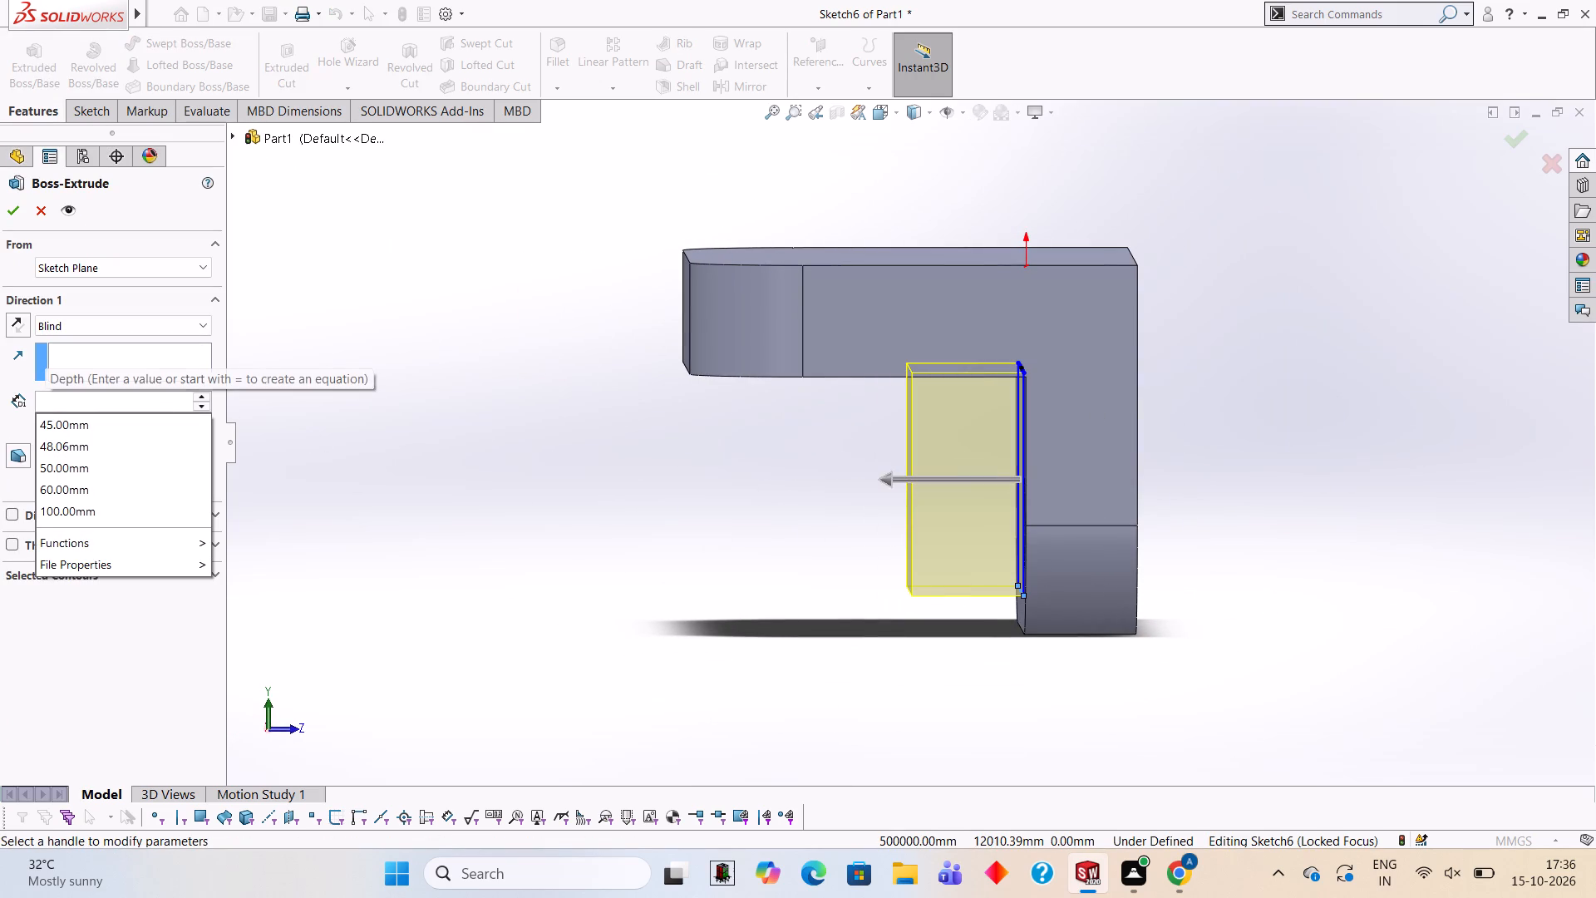
text(45)
key(Return)
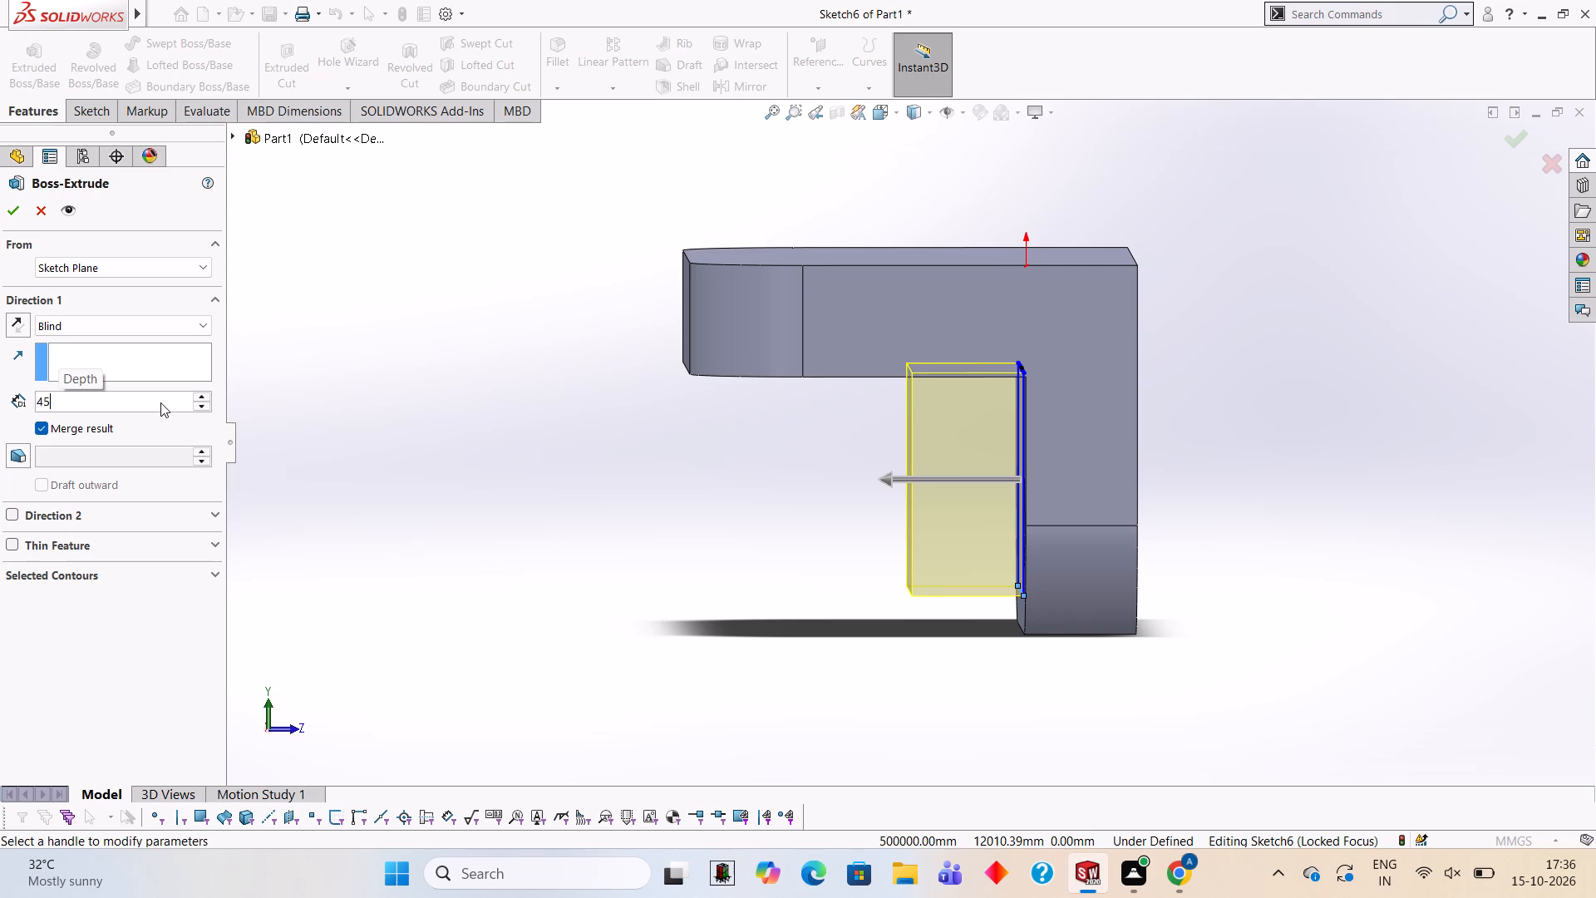
middle_drag(608, 496, 643, 500)
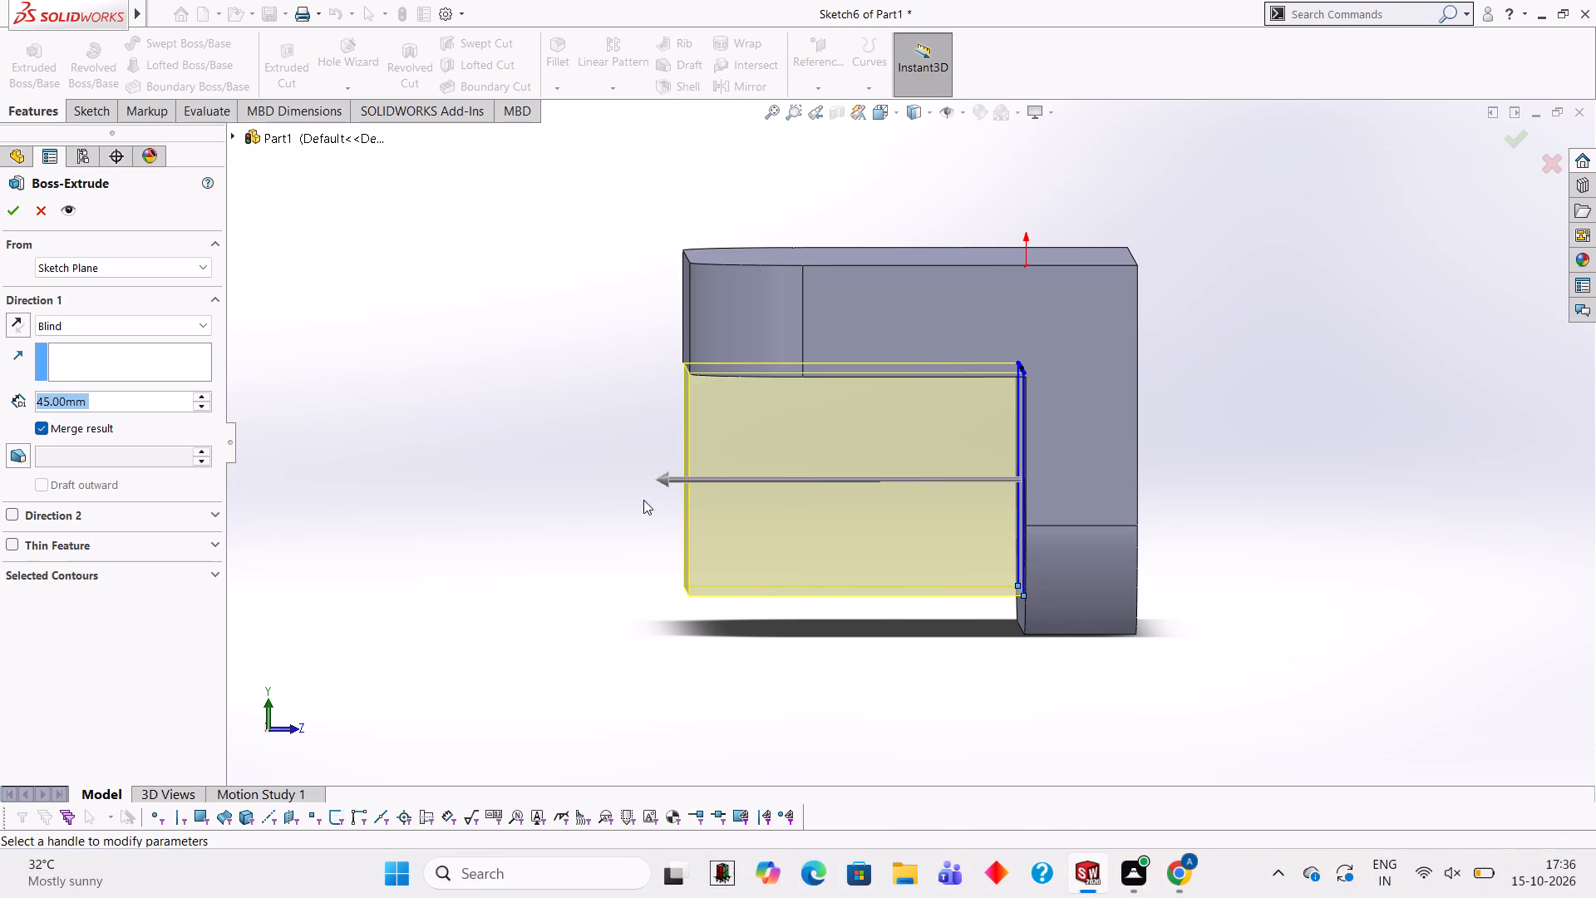
middle_drag(643, 500, 726, 427)
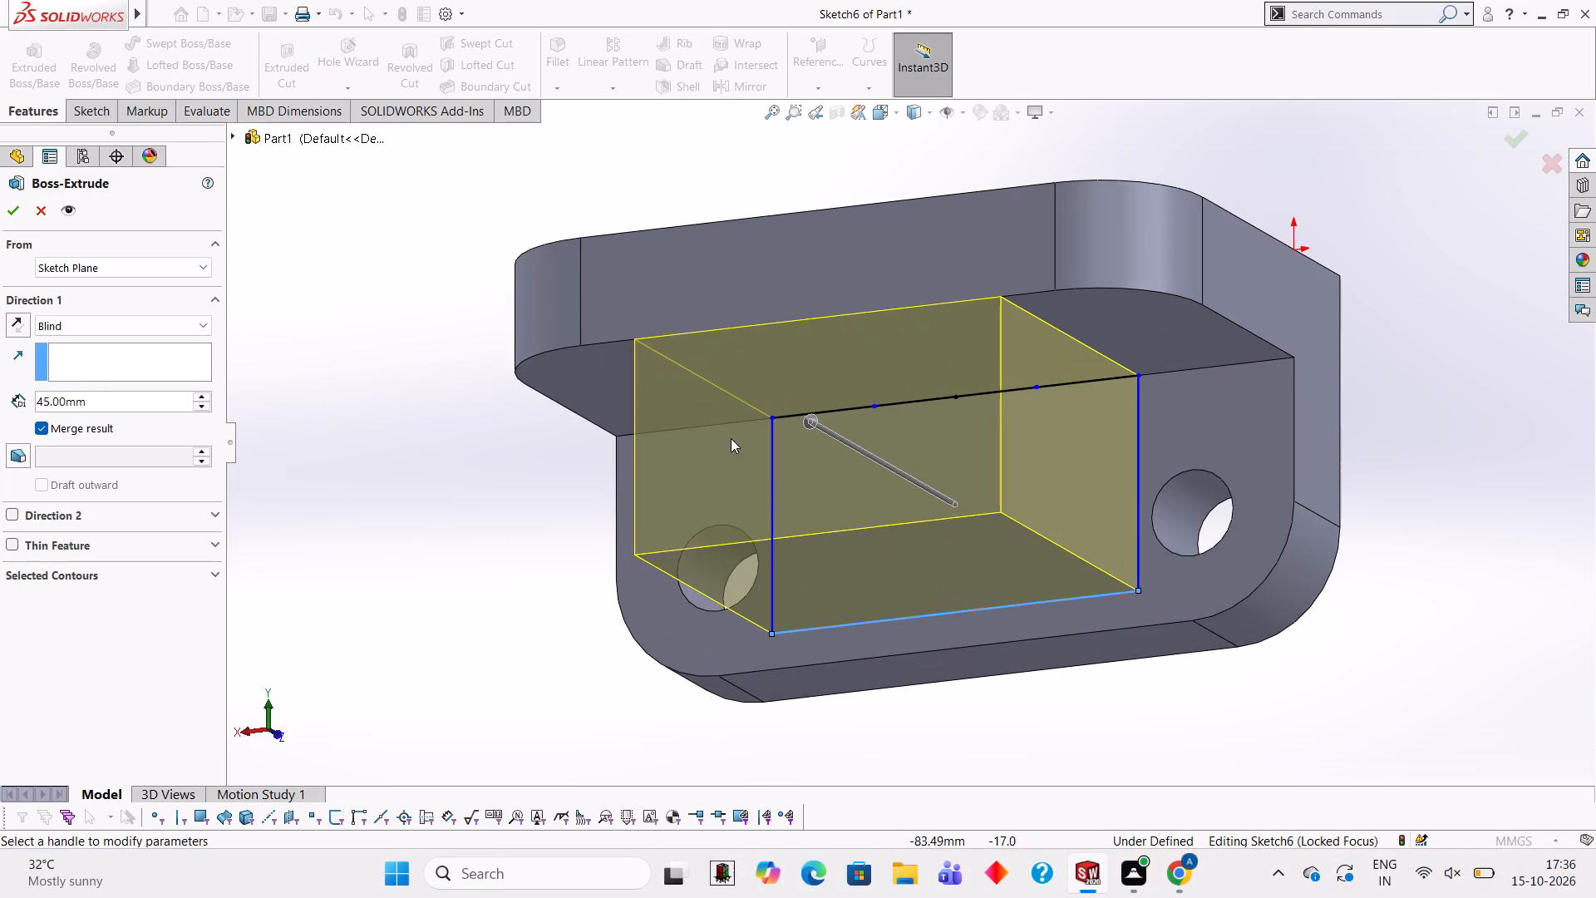
middle_drag(838, 358, 885, 578)
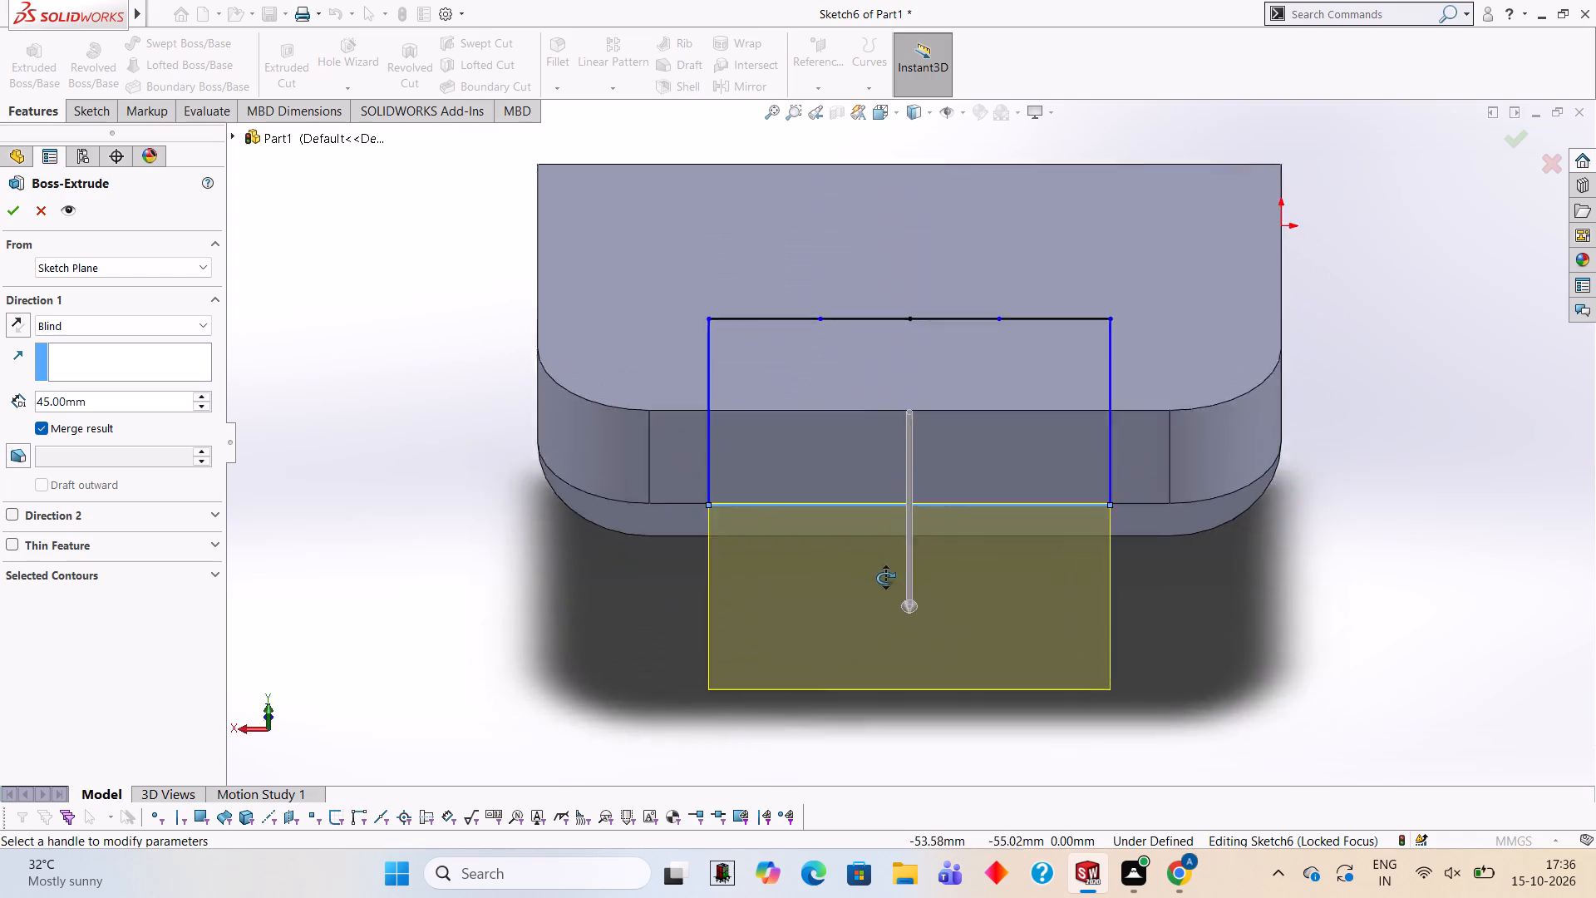
middle_drag(885, 578, 912, 656)
middle_drag(913, 497, 1043, 590)
scroll(913, 497, down, 1)
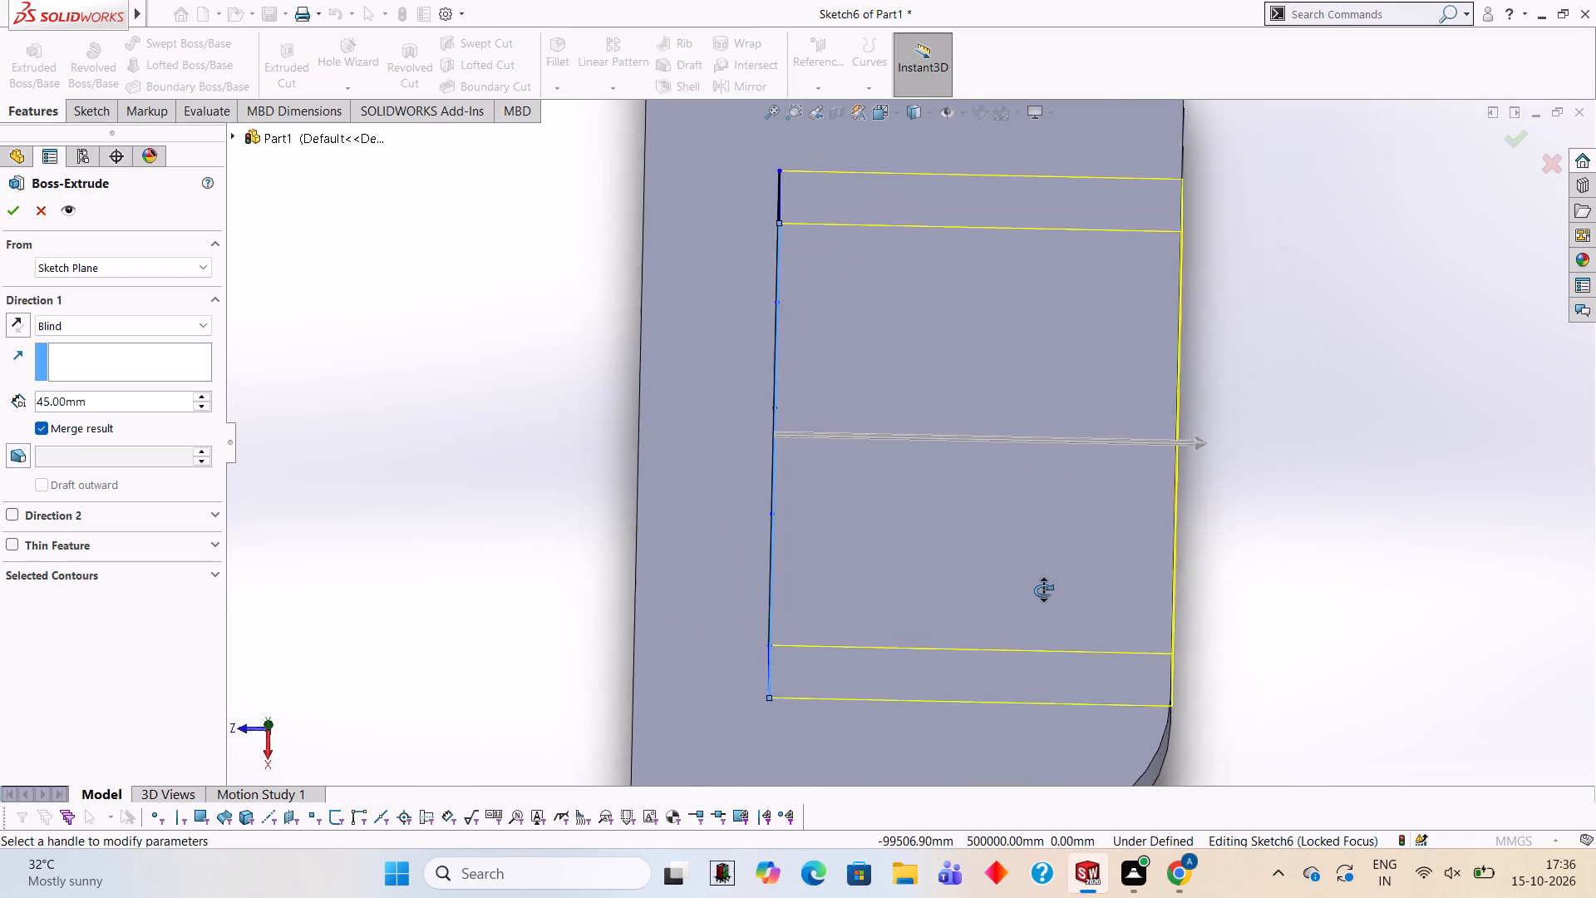
middle_drag(1043, 590, 1047, 535)
click(13, 211)
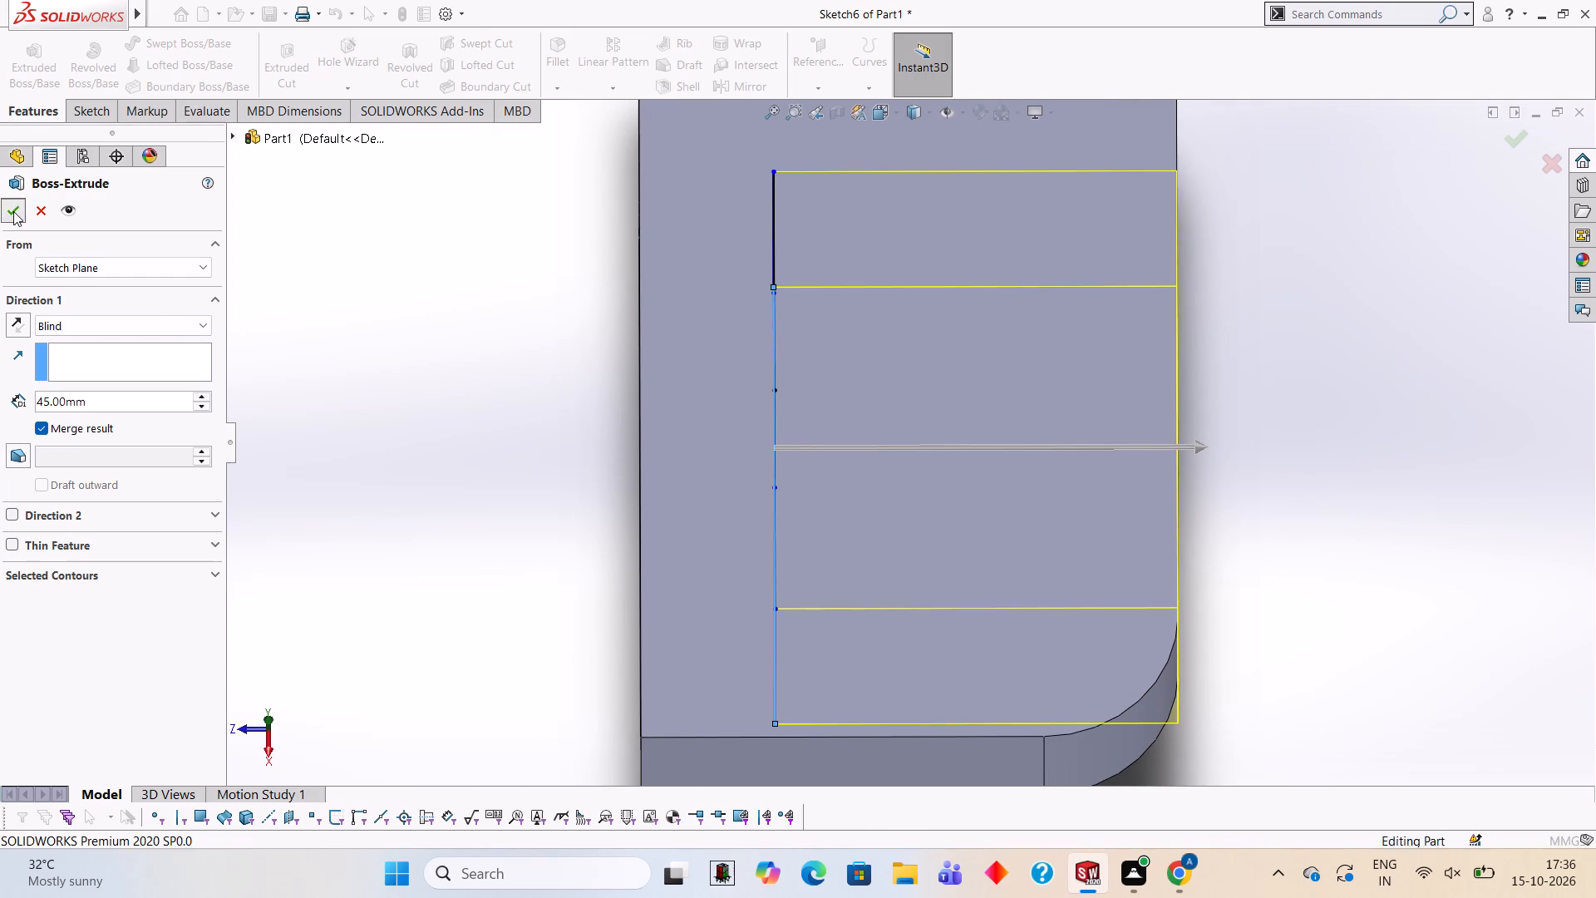
click(393, 338)
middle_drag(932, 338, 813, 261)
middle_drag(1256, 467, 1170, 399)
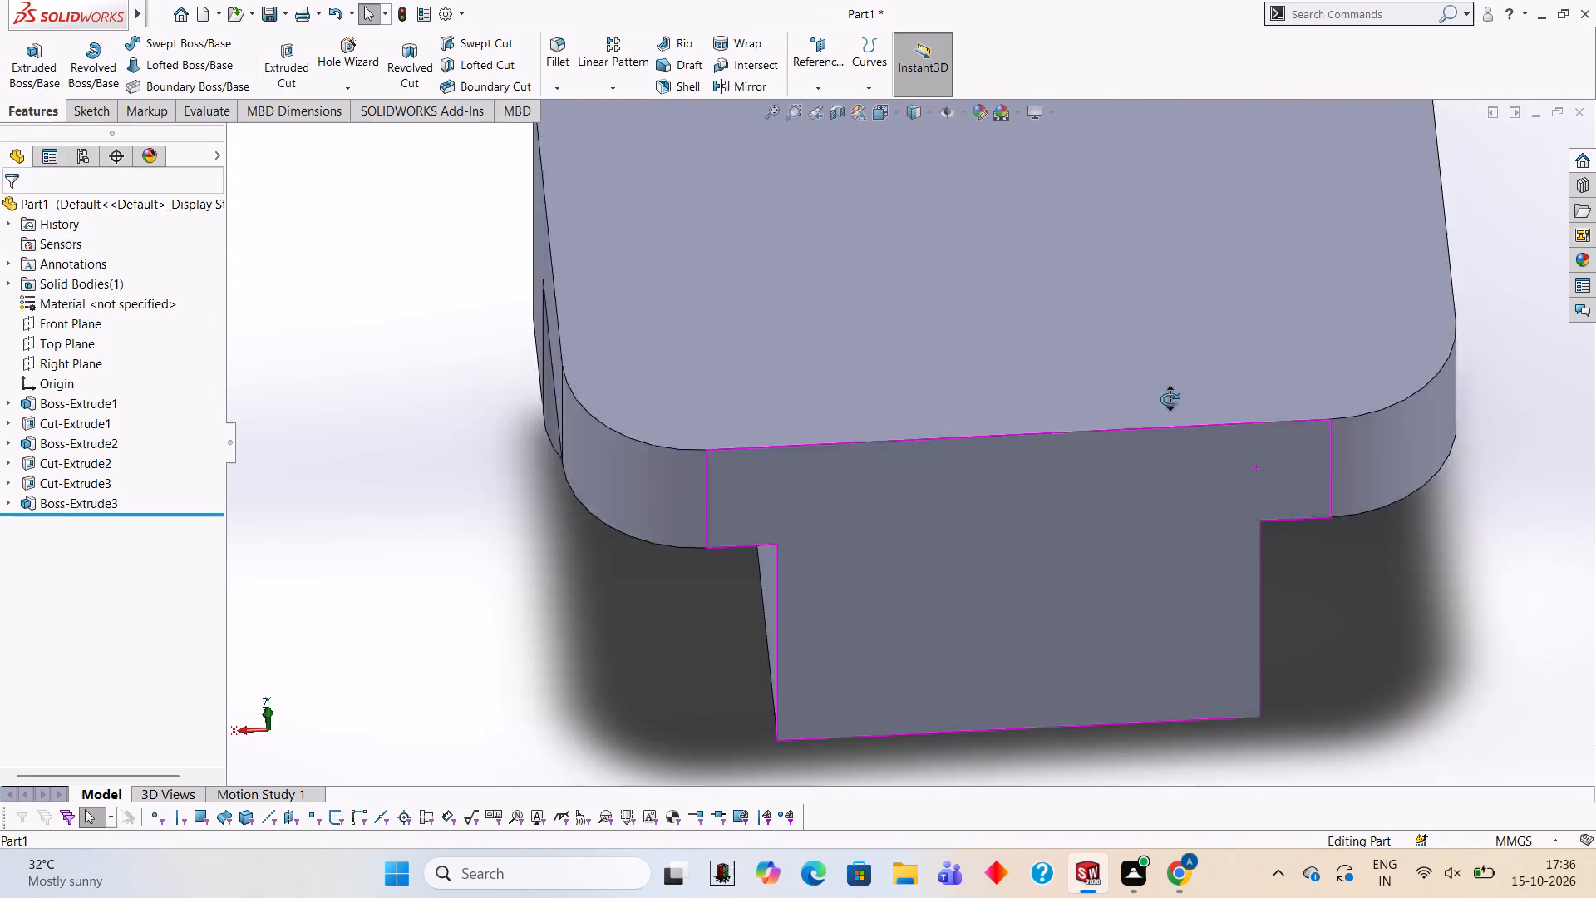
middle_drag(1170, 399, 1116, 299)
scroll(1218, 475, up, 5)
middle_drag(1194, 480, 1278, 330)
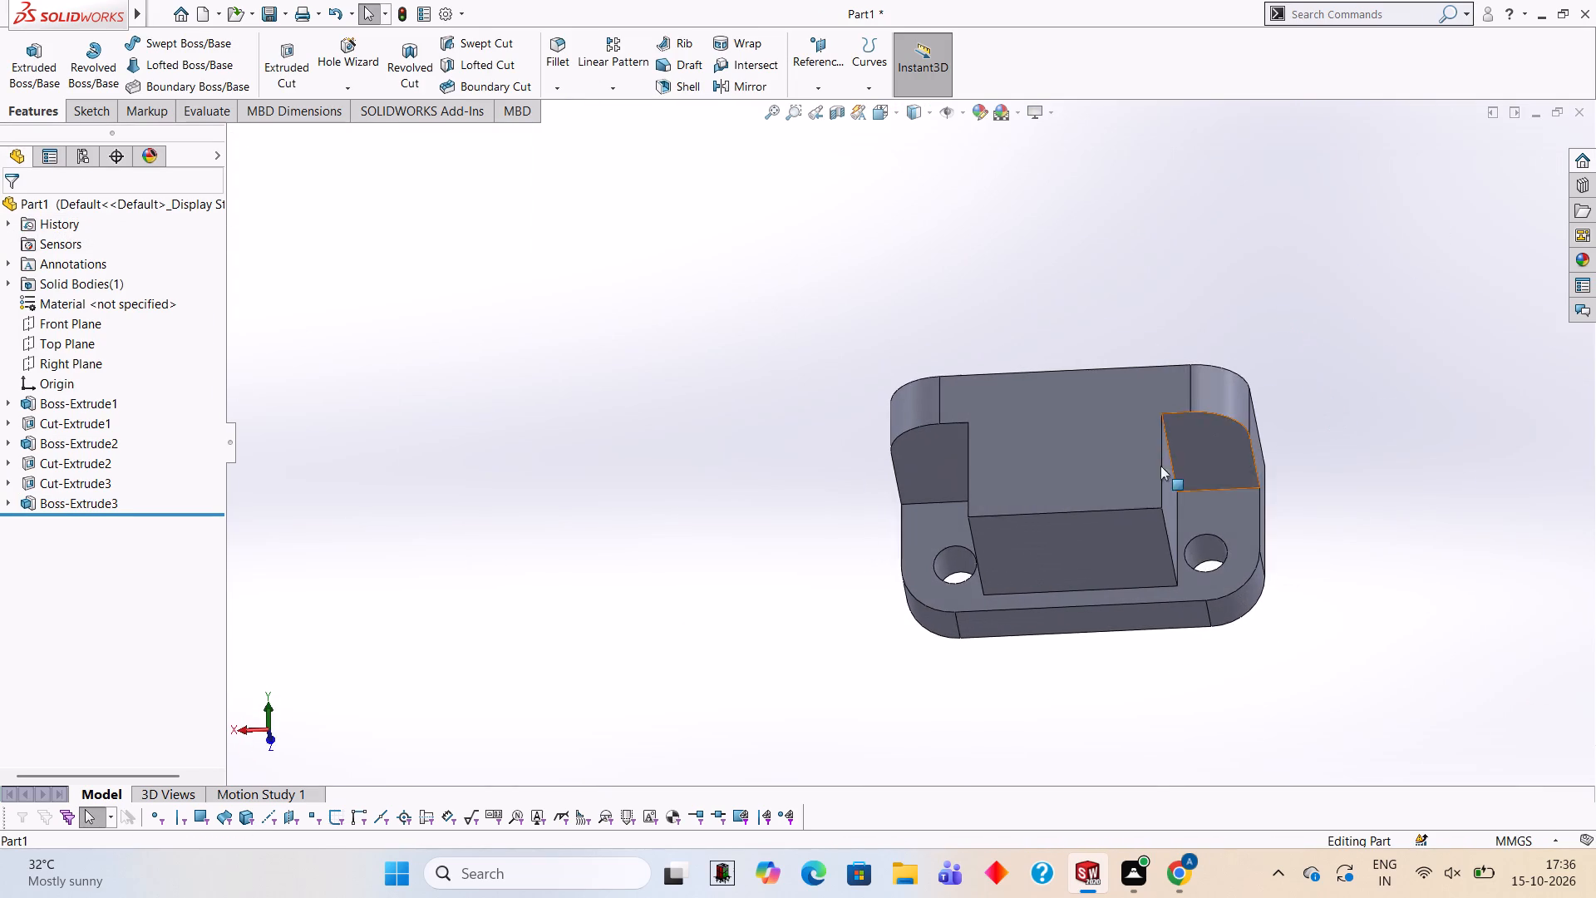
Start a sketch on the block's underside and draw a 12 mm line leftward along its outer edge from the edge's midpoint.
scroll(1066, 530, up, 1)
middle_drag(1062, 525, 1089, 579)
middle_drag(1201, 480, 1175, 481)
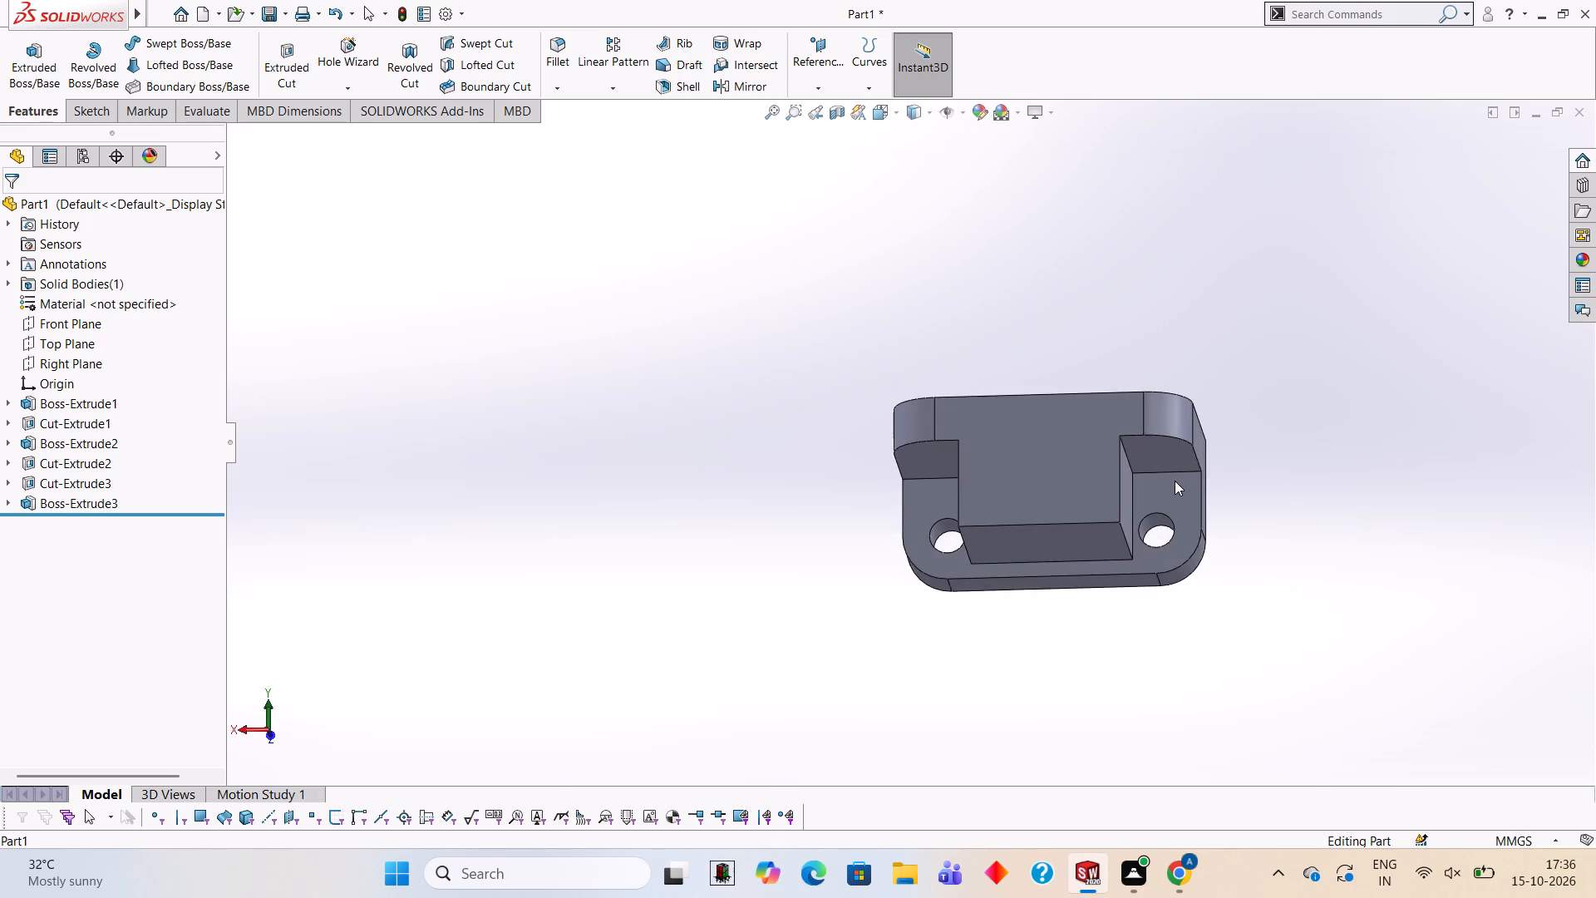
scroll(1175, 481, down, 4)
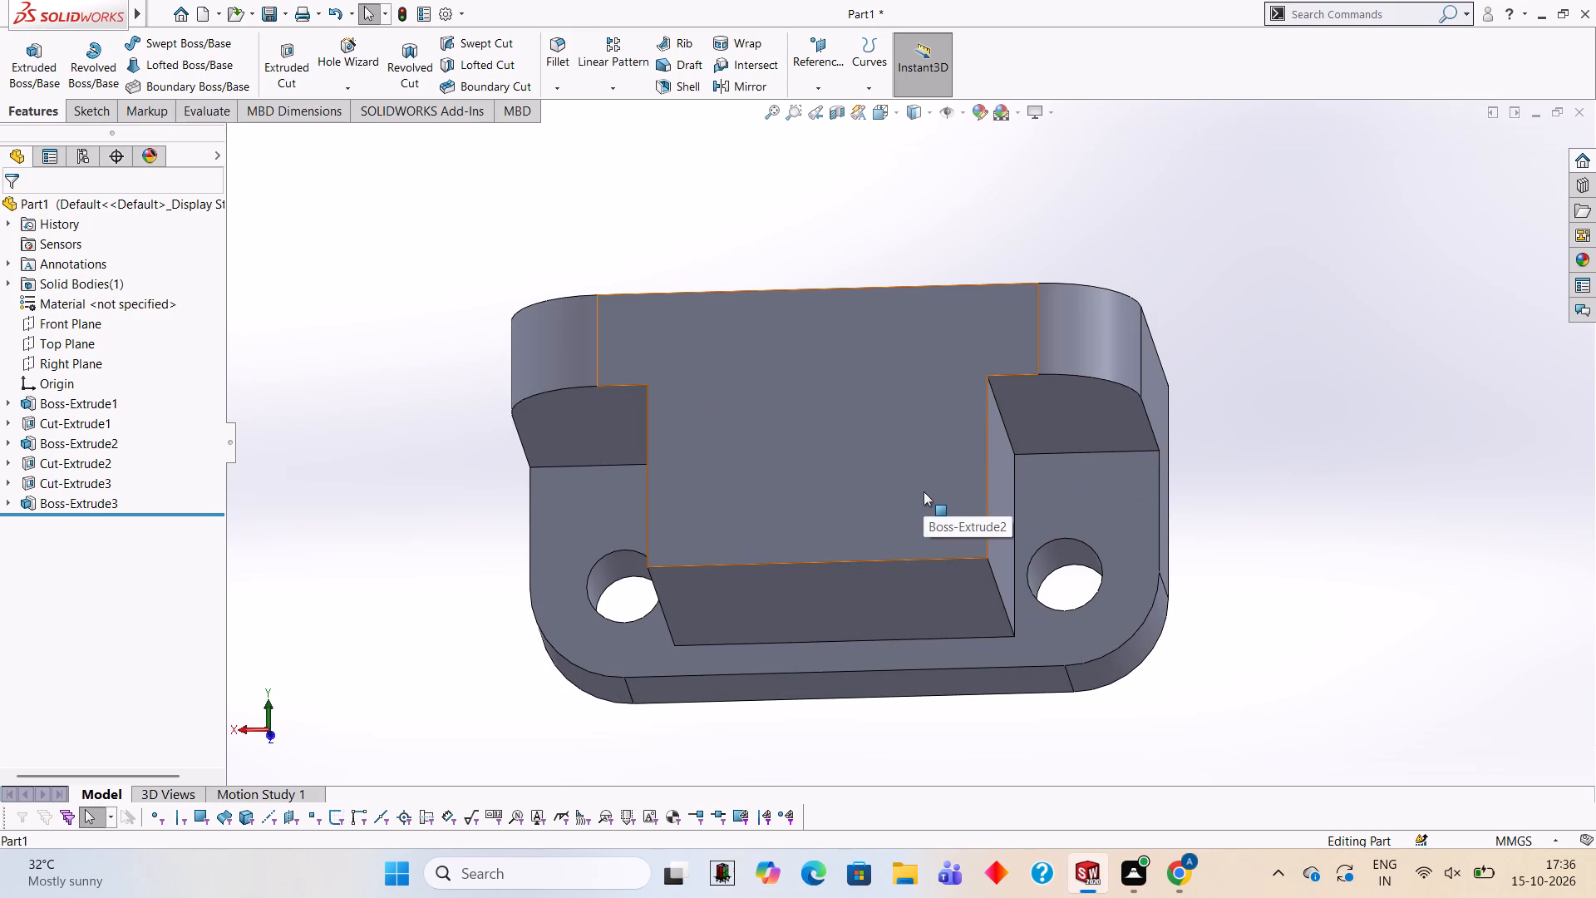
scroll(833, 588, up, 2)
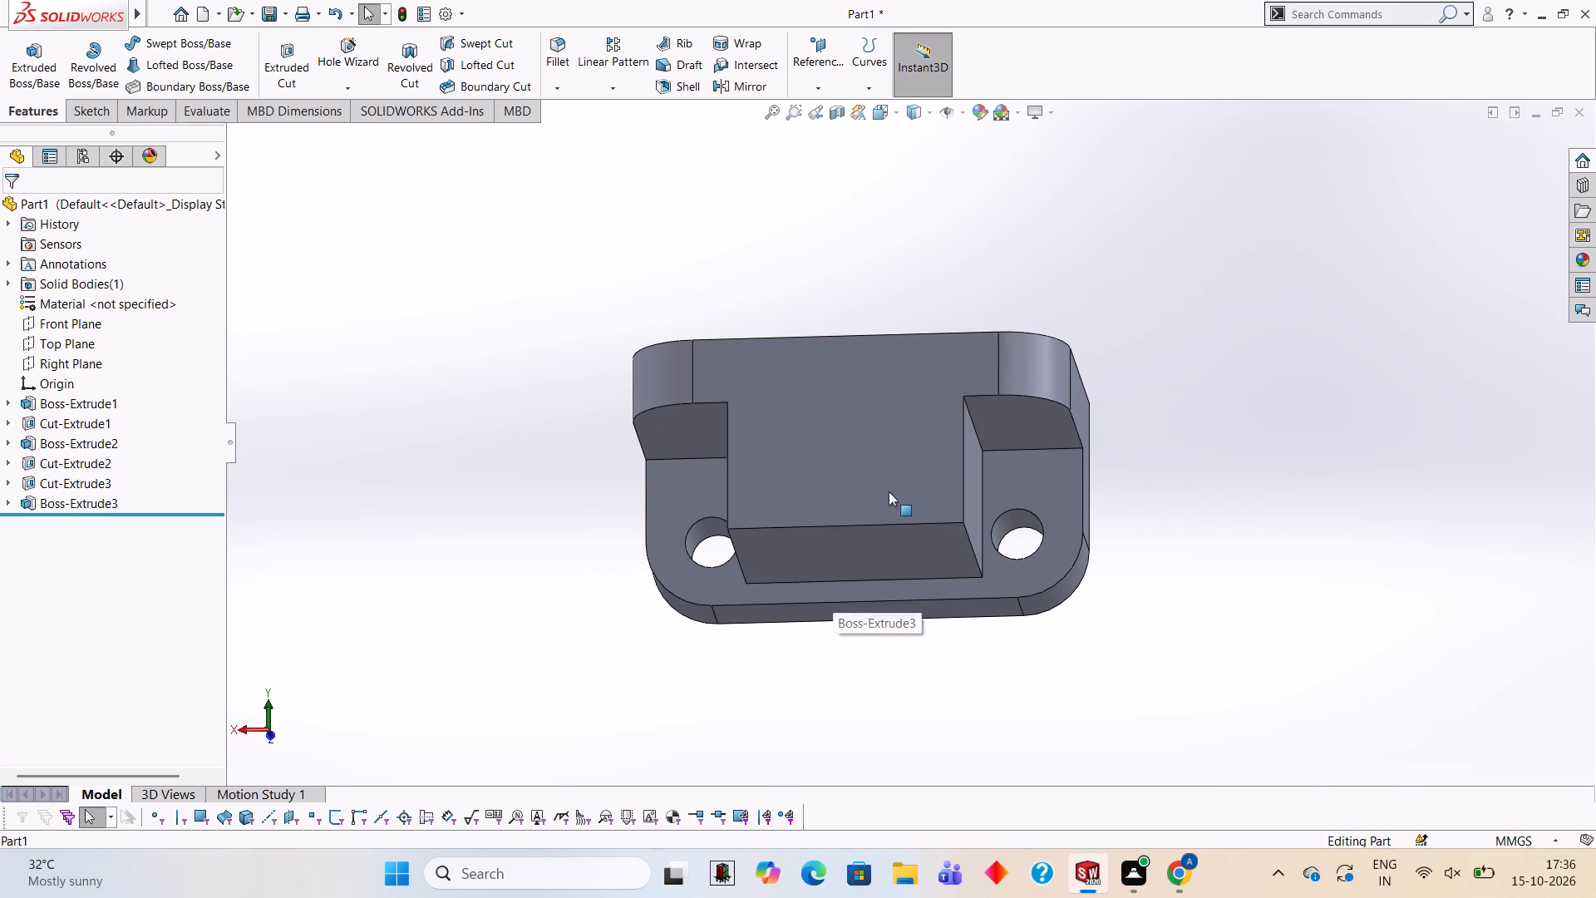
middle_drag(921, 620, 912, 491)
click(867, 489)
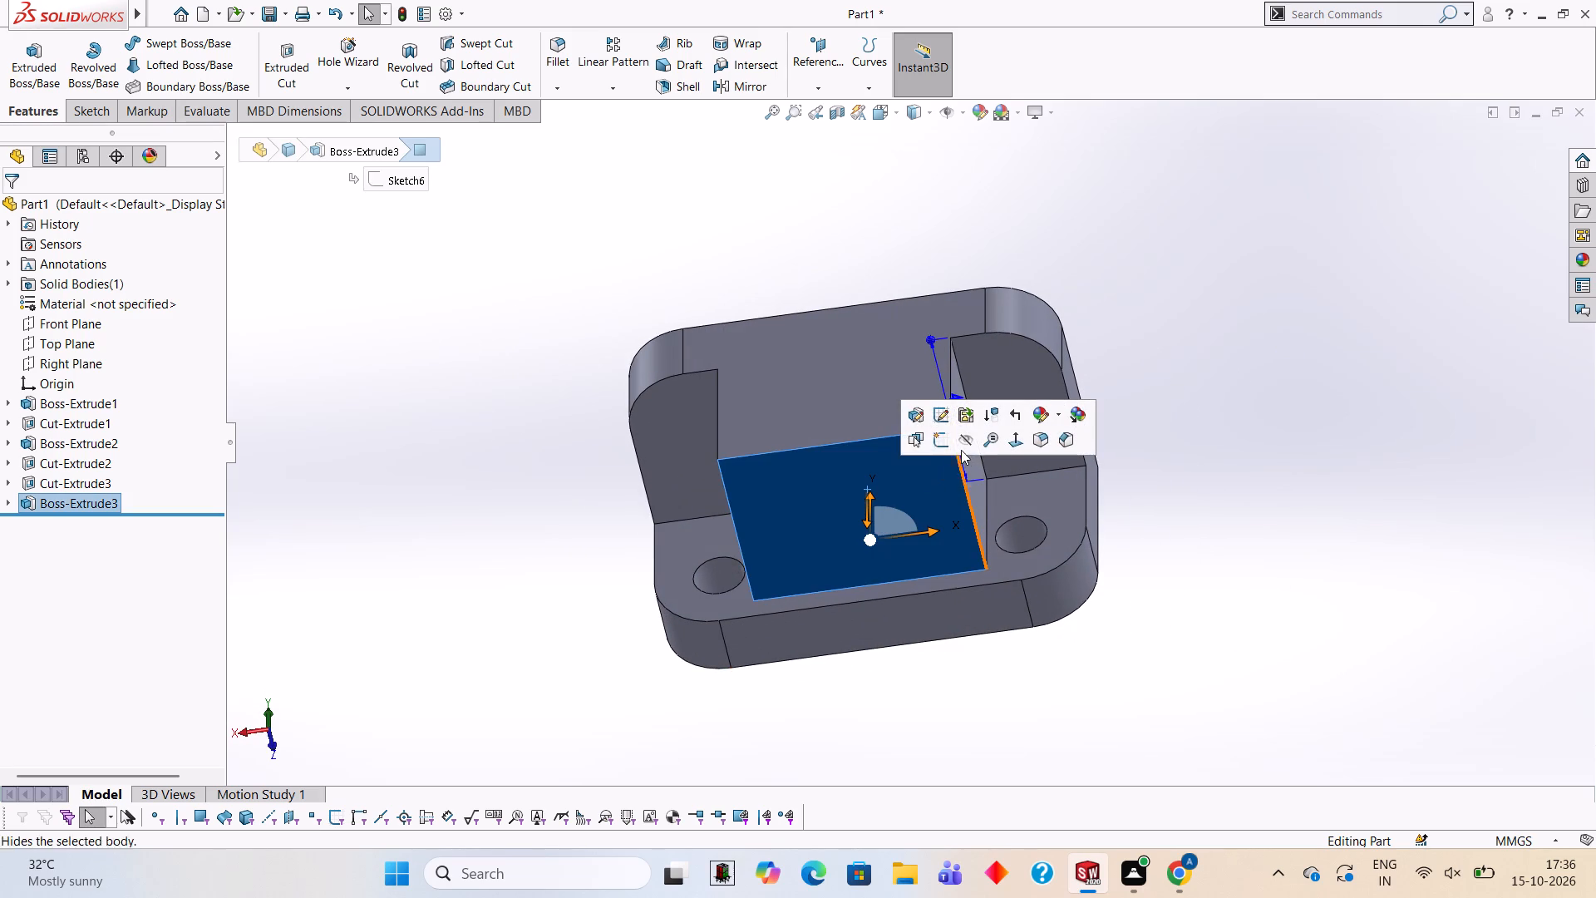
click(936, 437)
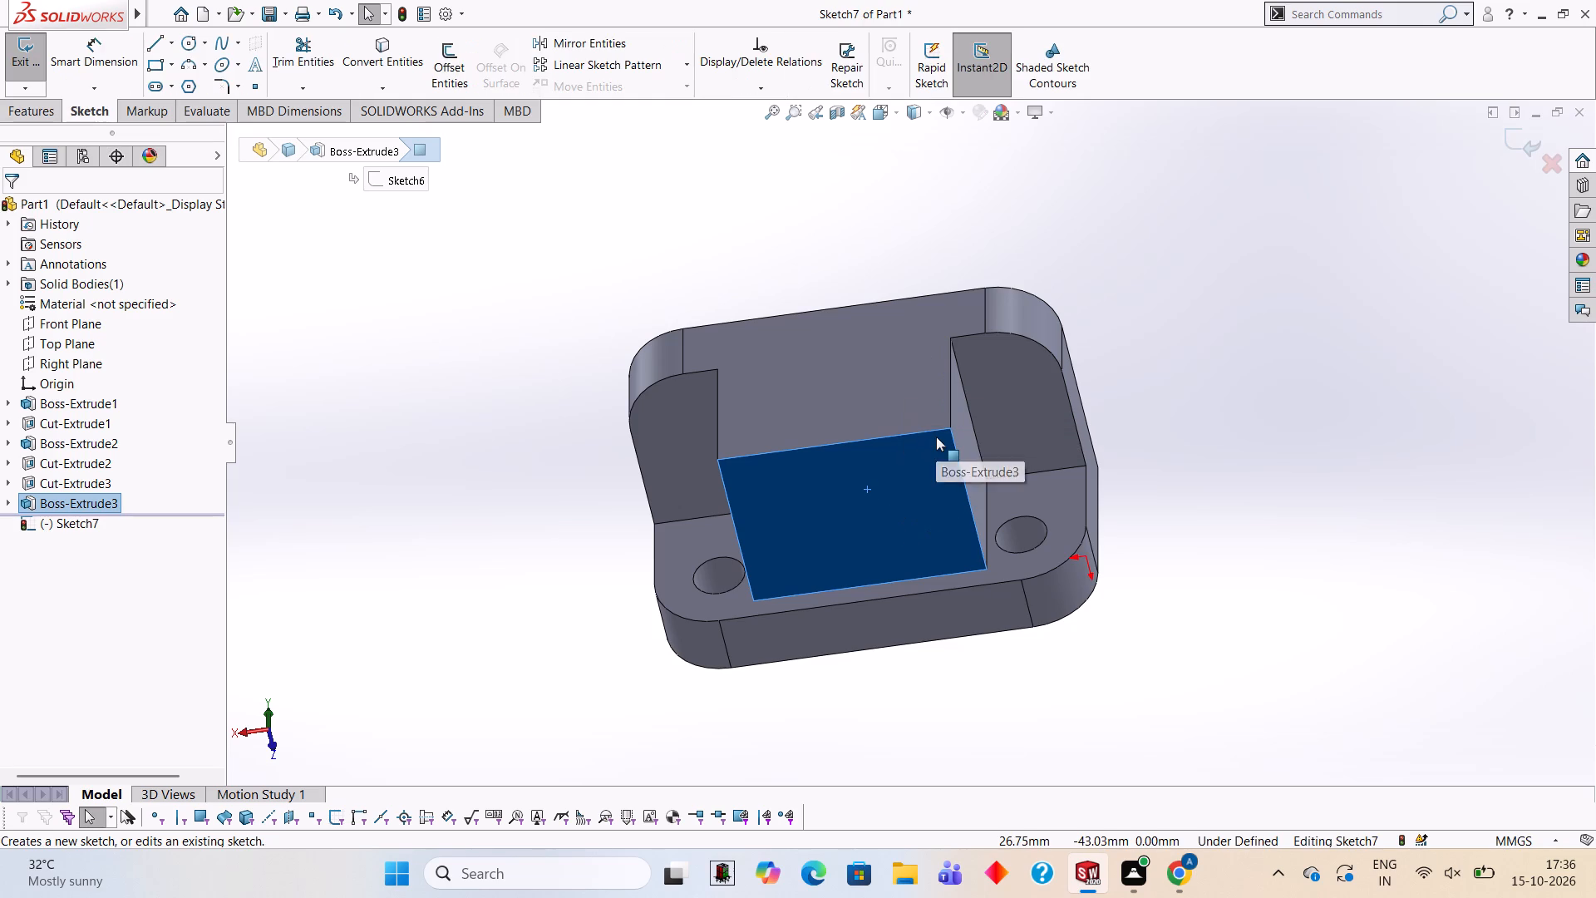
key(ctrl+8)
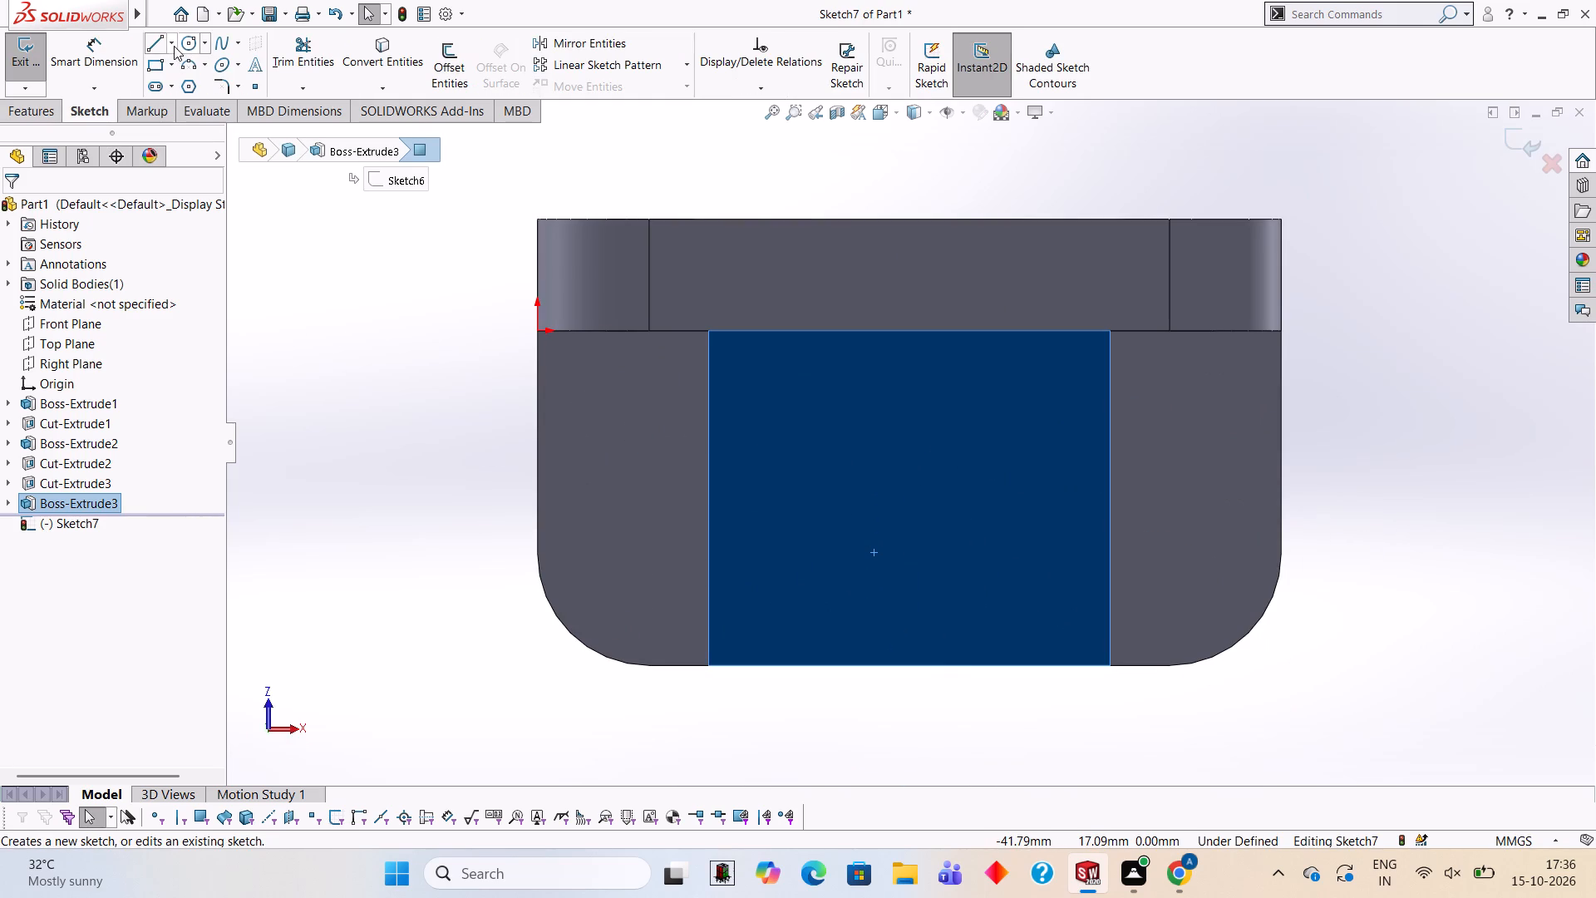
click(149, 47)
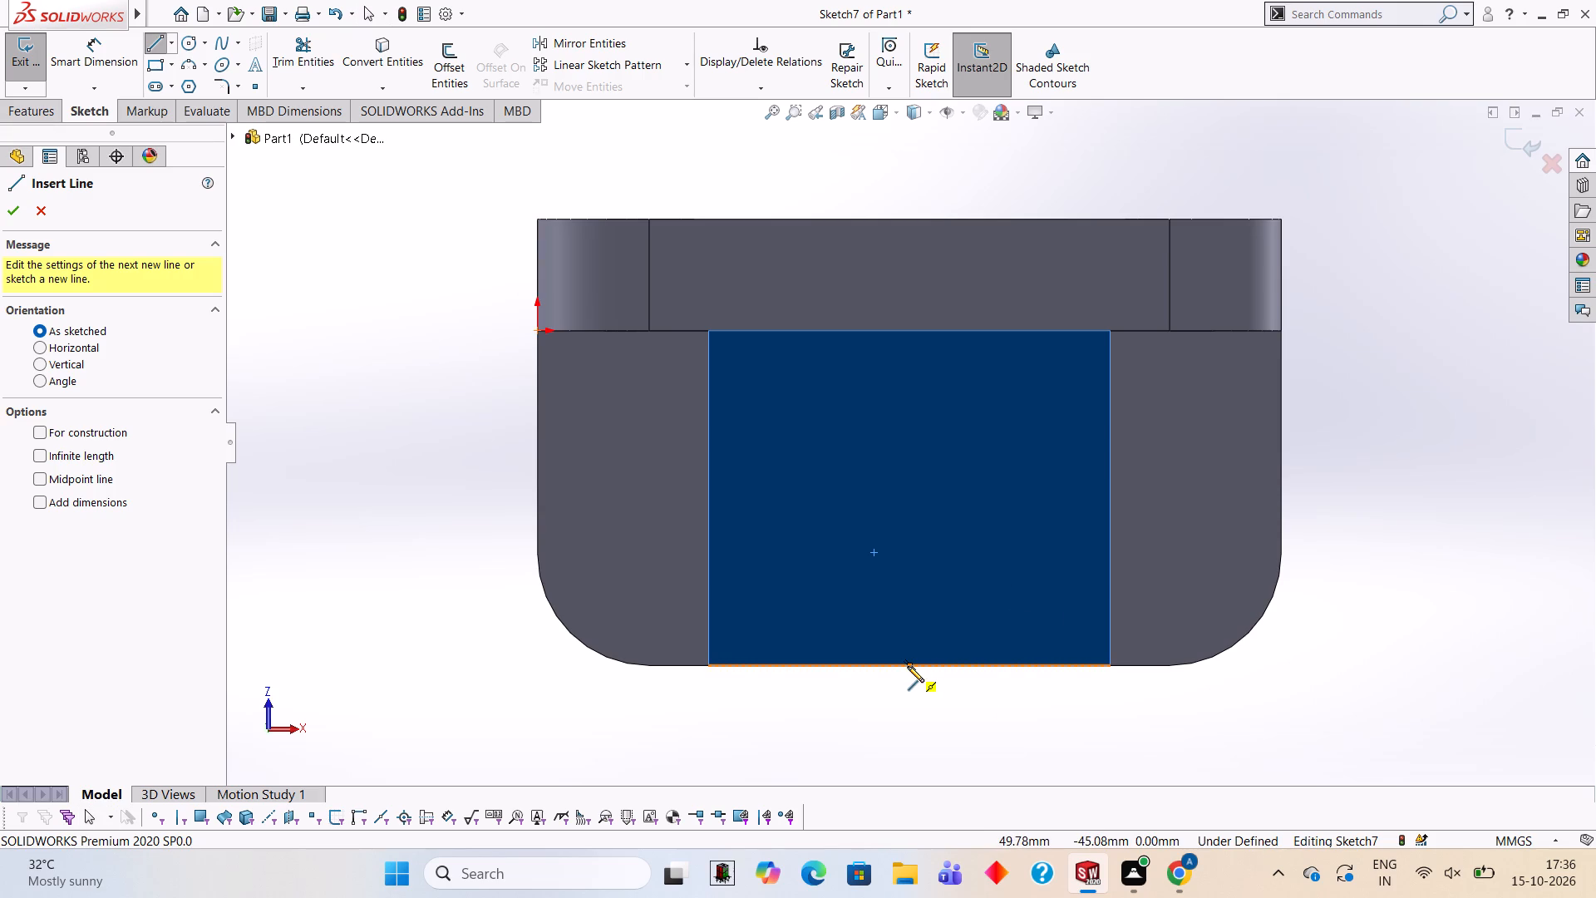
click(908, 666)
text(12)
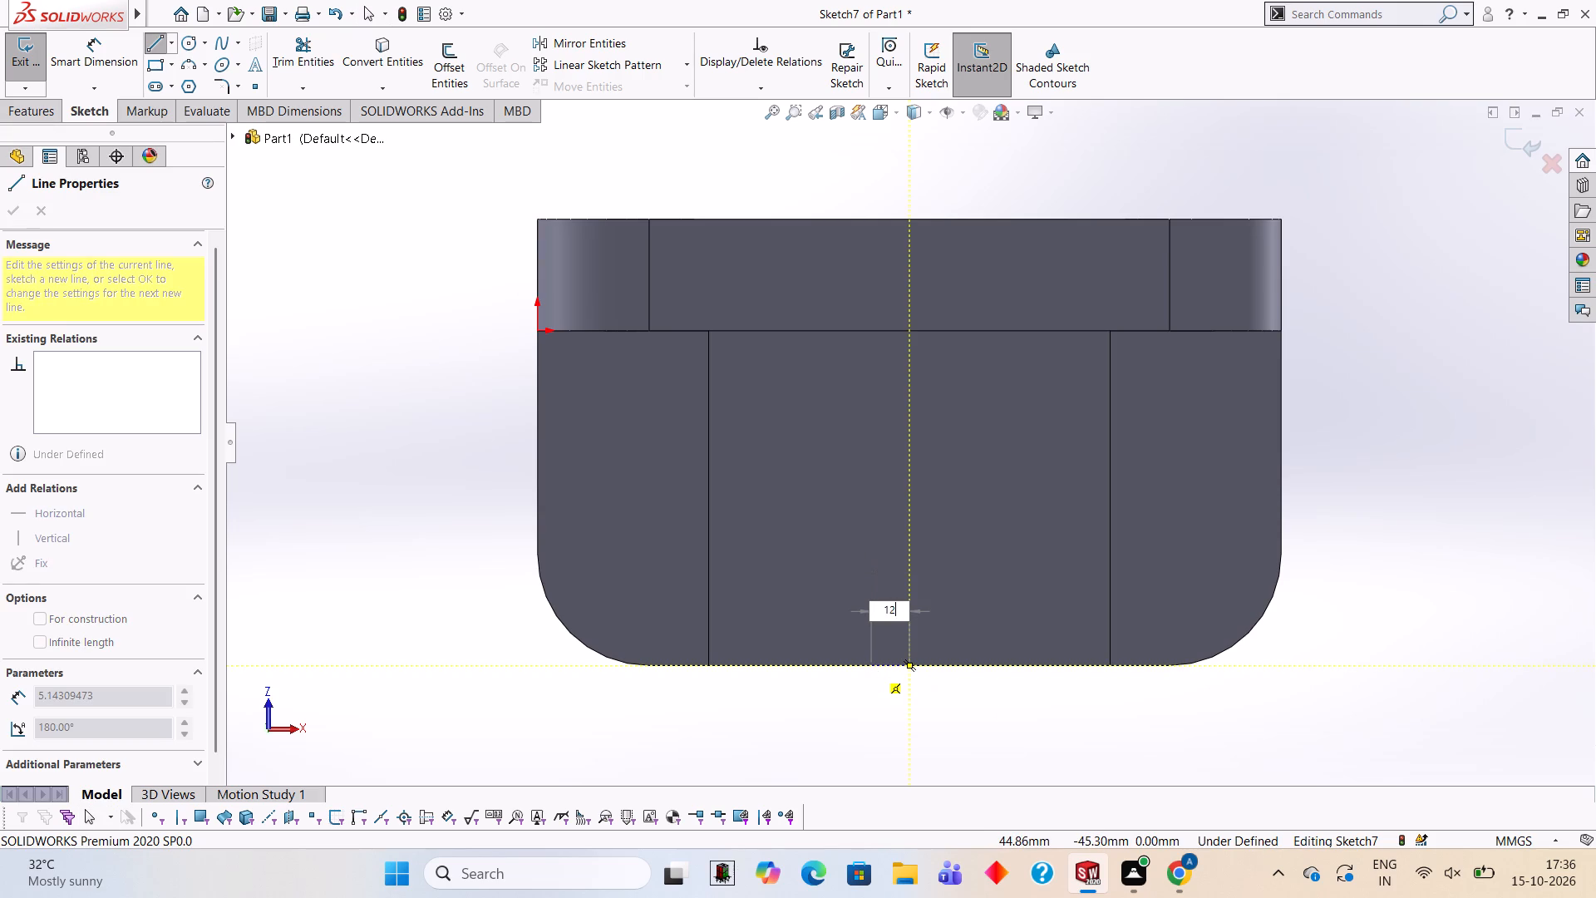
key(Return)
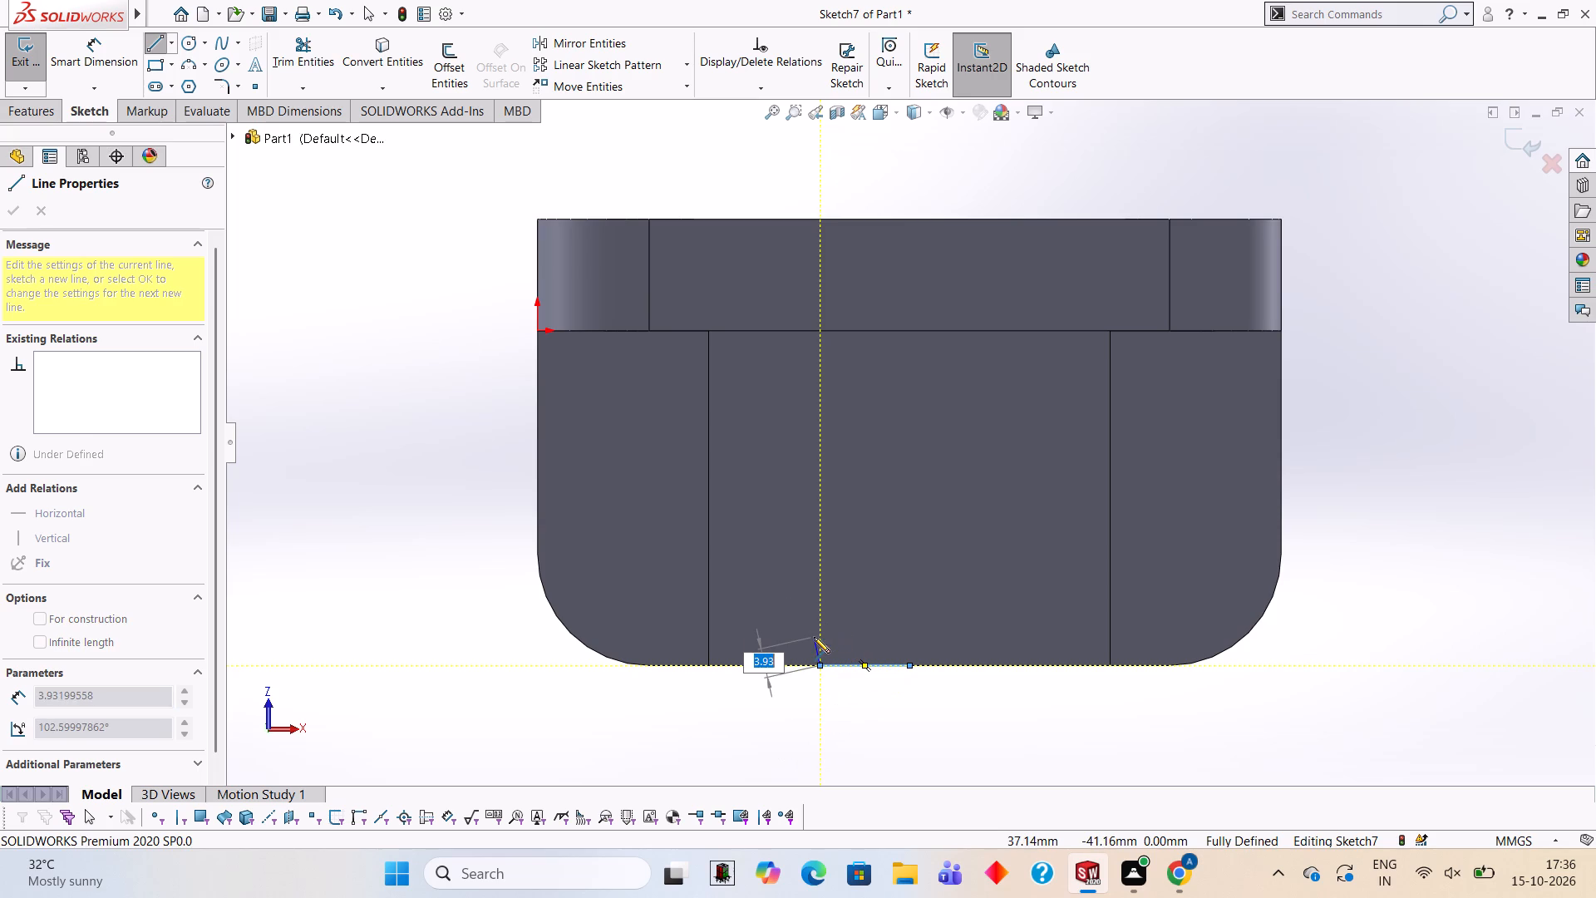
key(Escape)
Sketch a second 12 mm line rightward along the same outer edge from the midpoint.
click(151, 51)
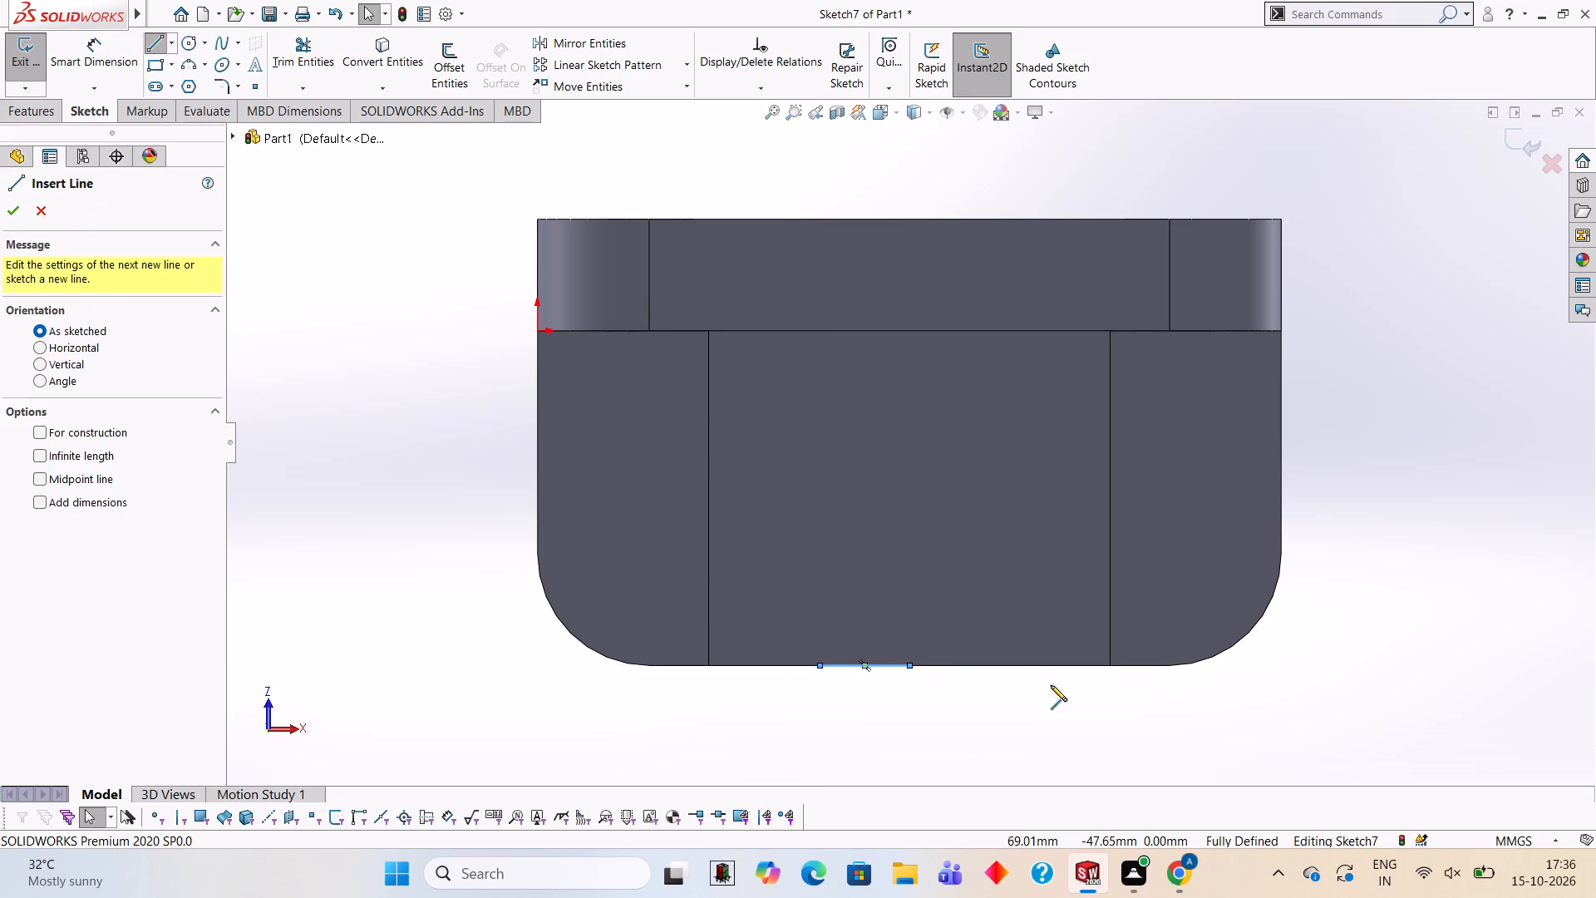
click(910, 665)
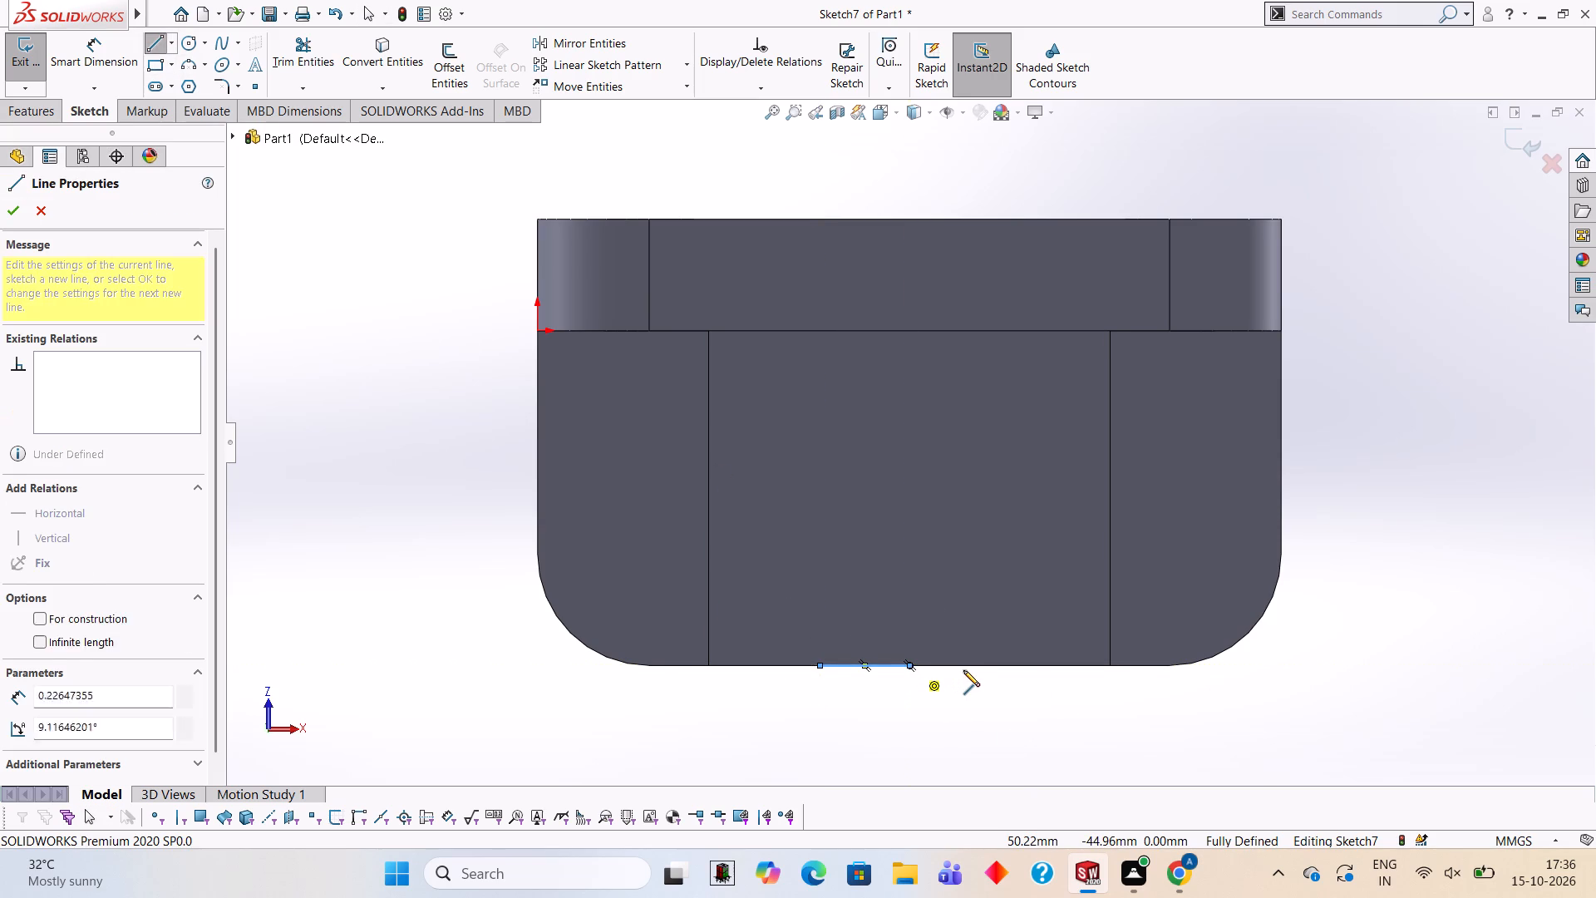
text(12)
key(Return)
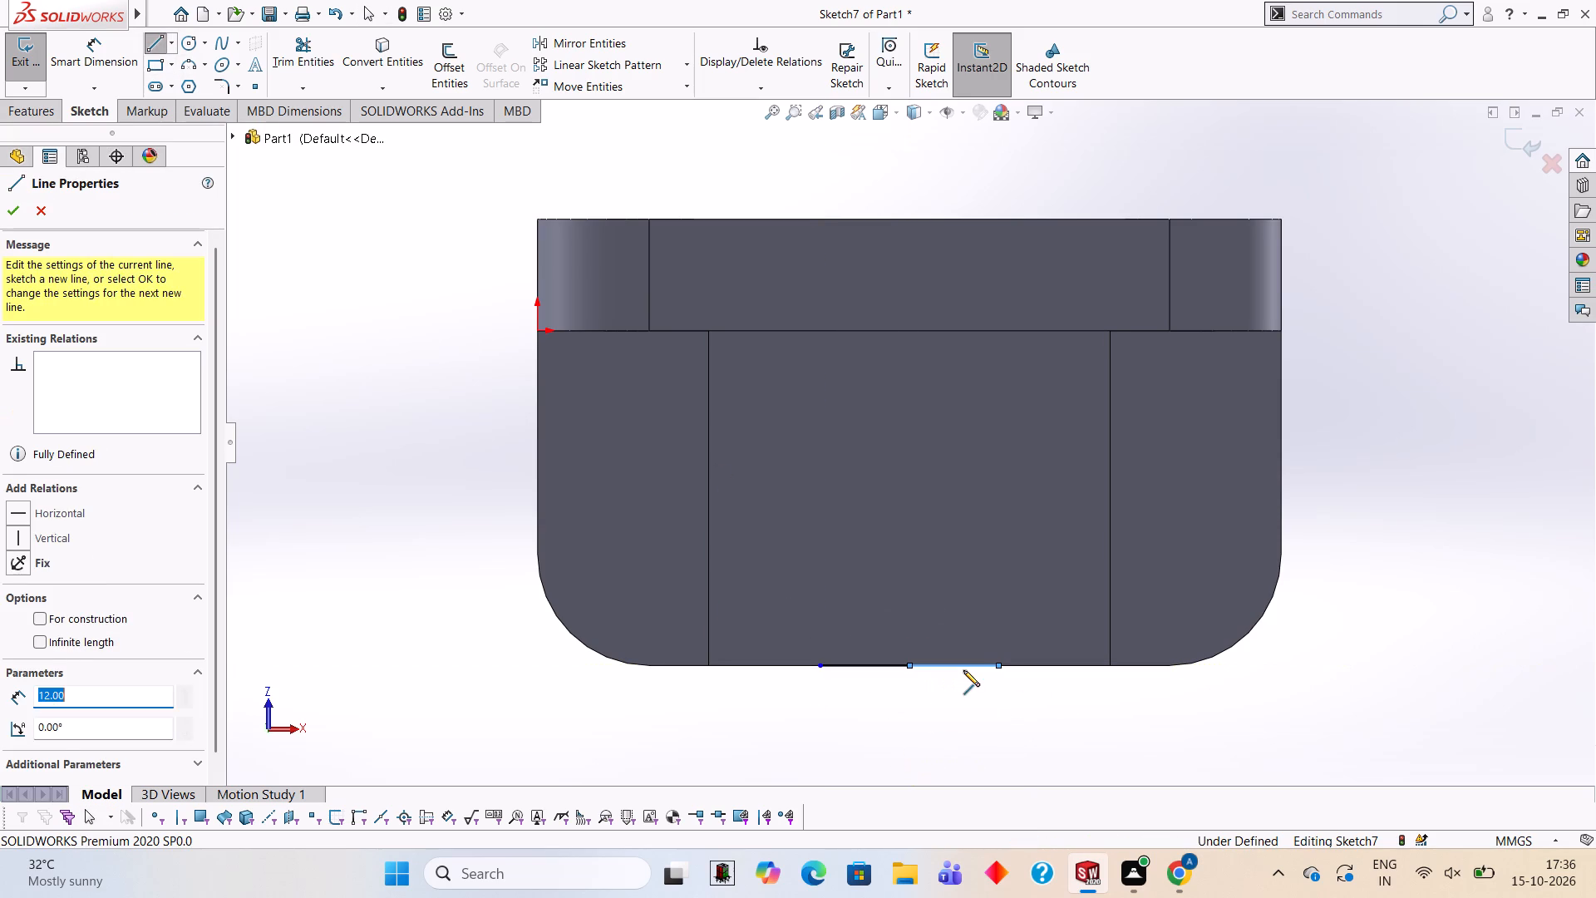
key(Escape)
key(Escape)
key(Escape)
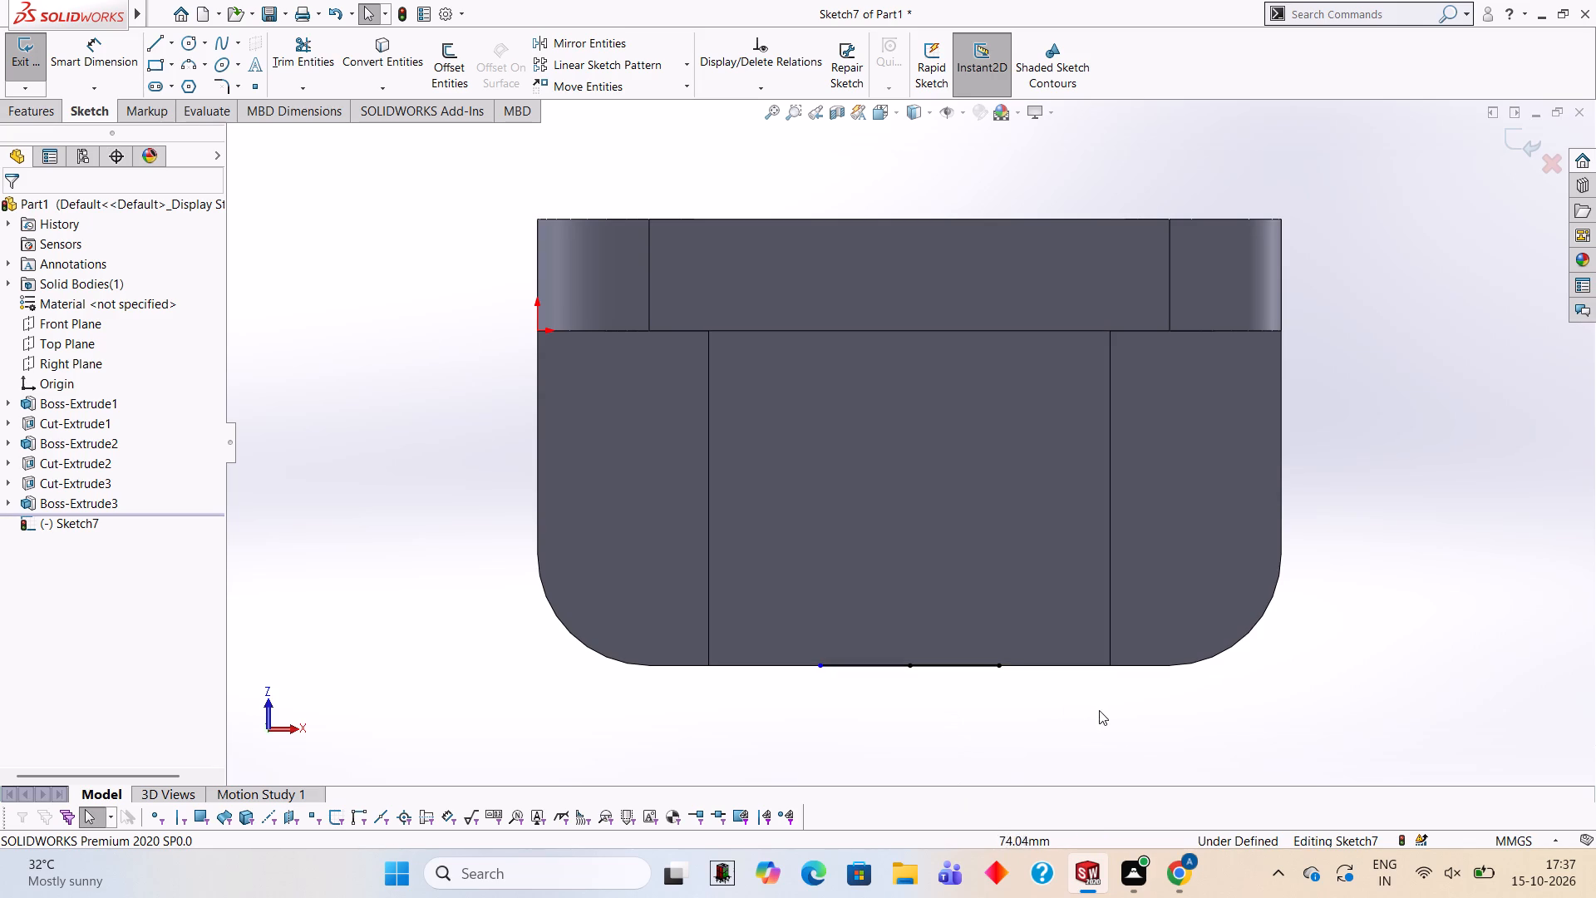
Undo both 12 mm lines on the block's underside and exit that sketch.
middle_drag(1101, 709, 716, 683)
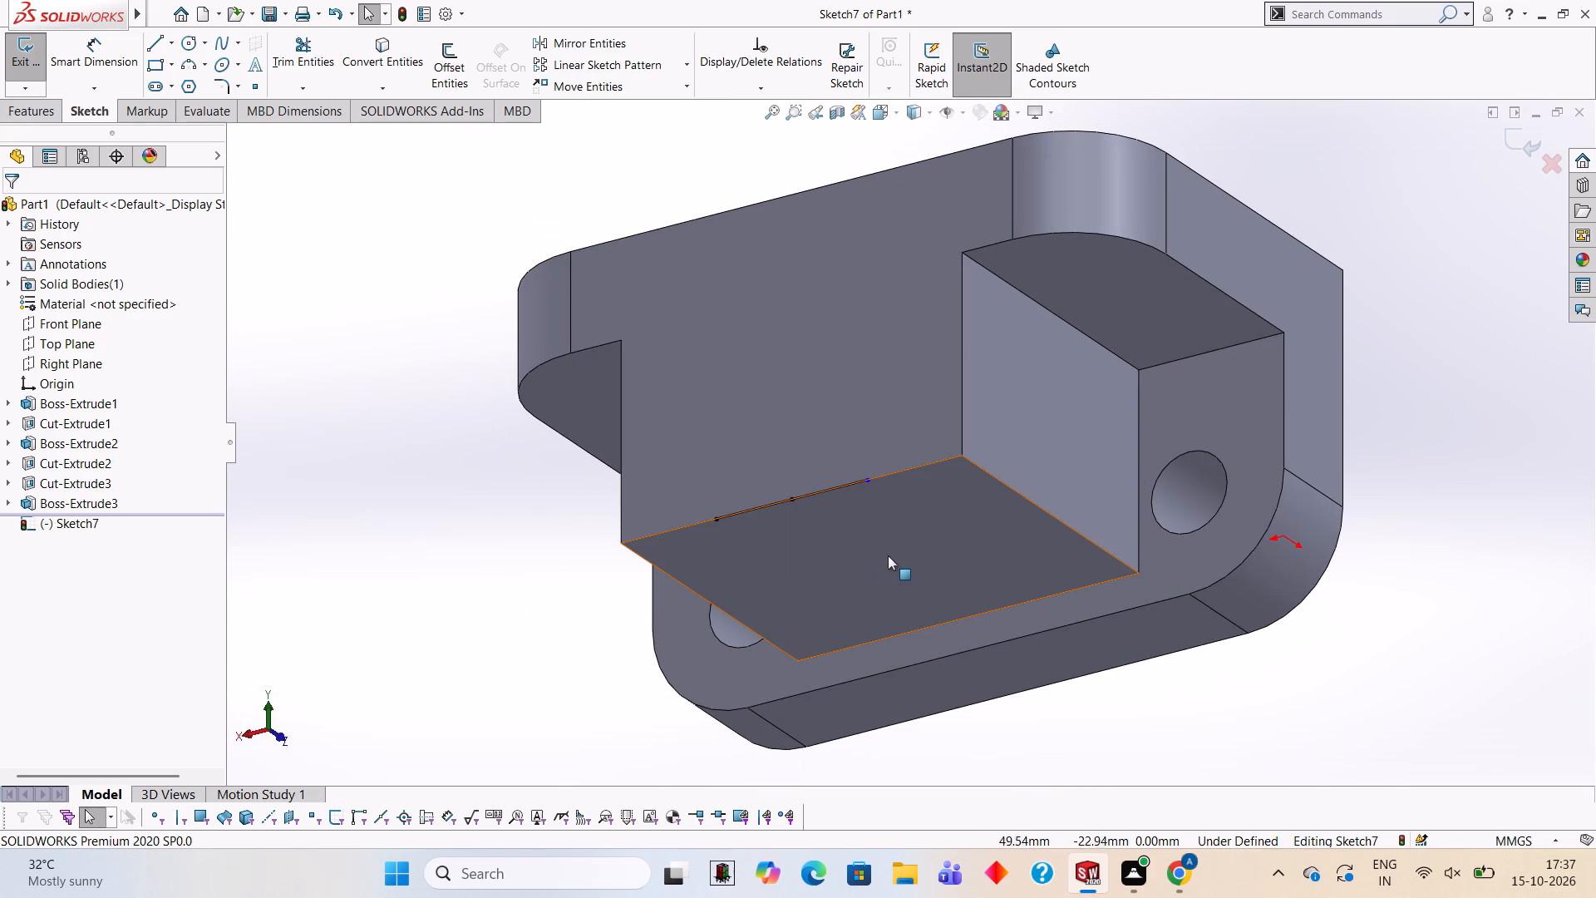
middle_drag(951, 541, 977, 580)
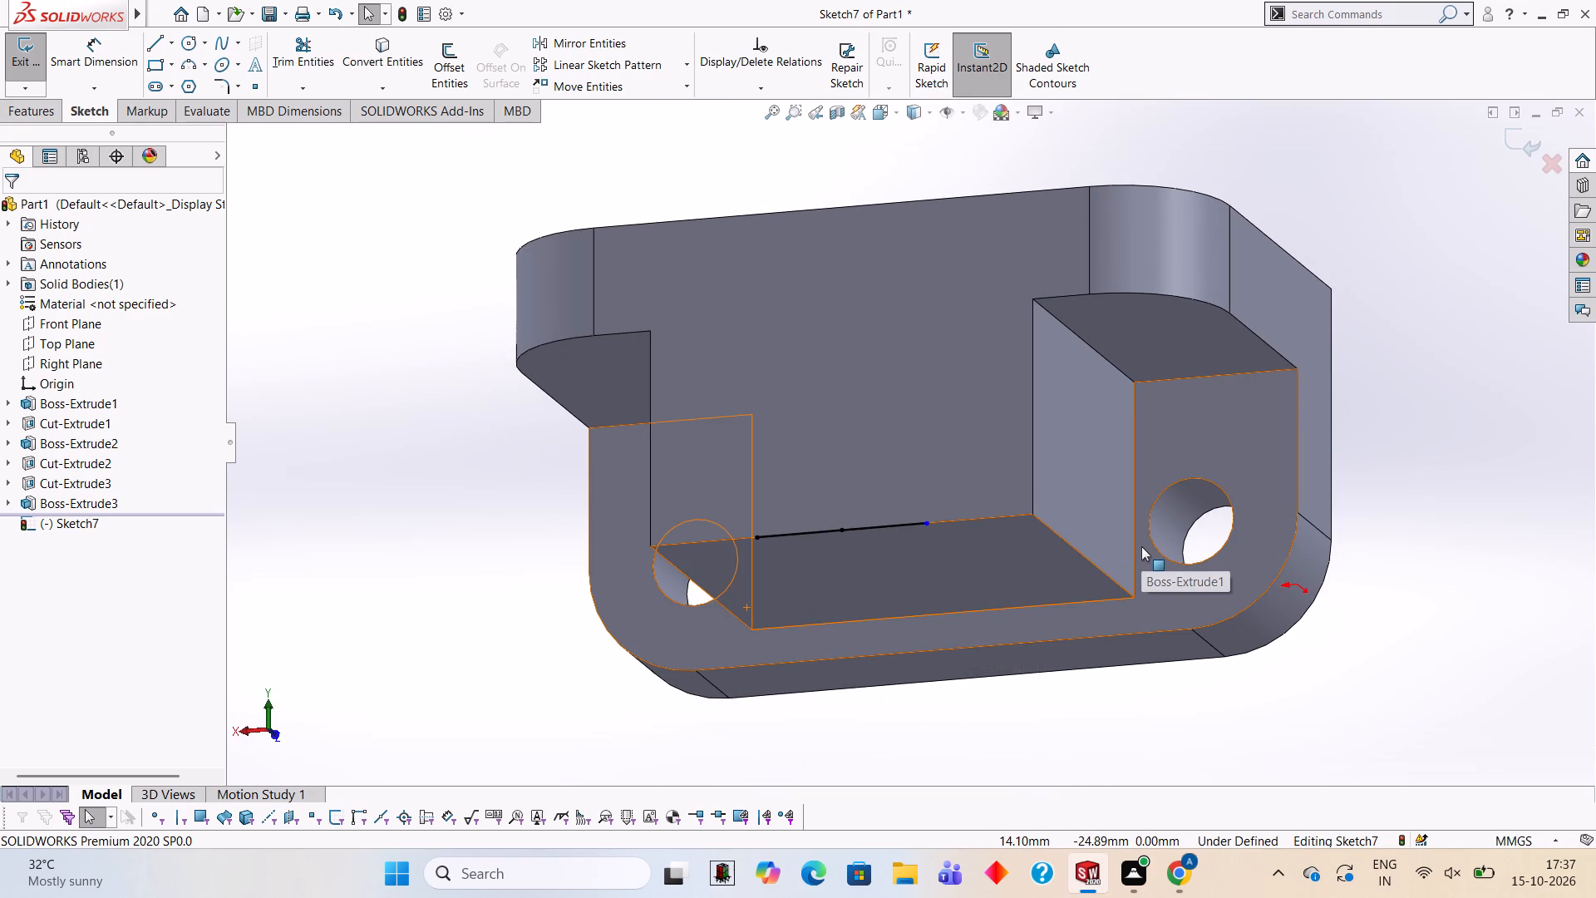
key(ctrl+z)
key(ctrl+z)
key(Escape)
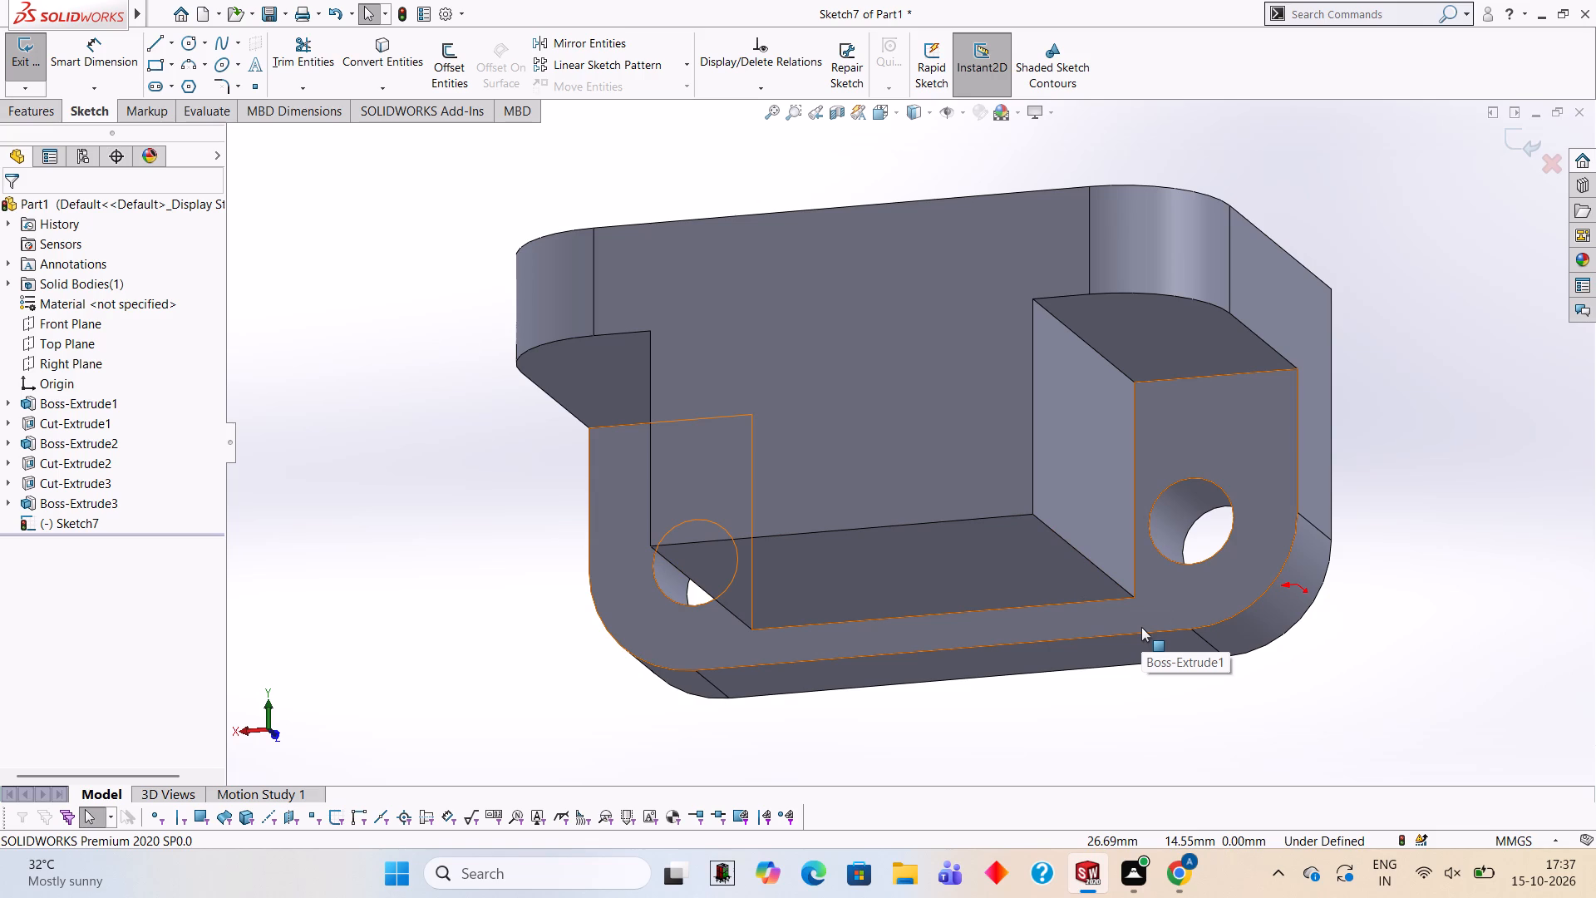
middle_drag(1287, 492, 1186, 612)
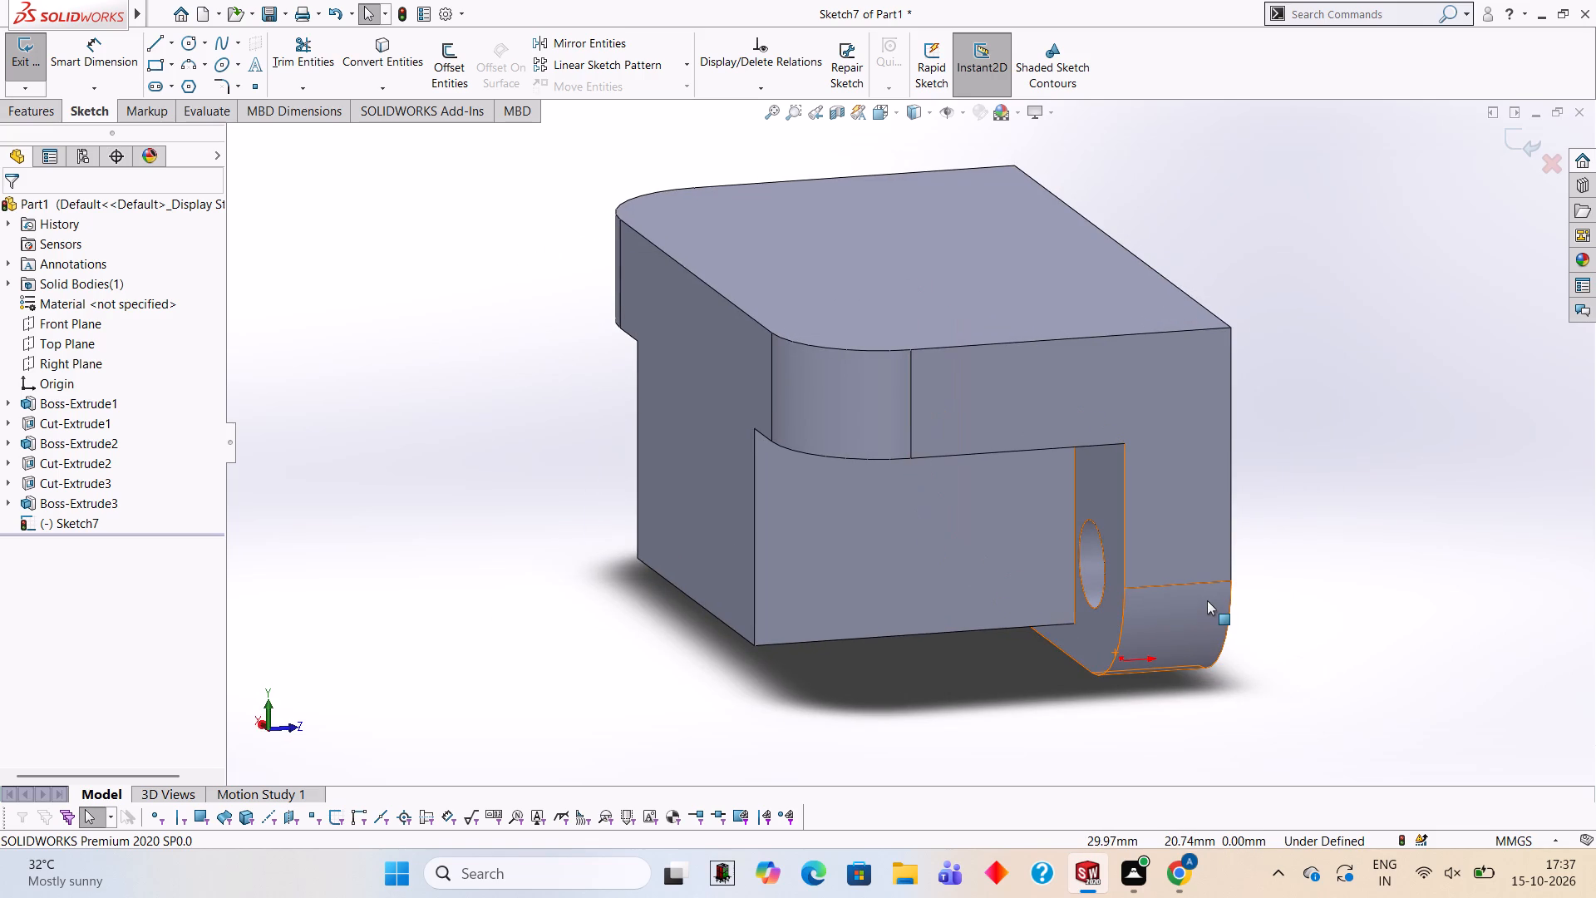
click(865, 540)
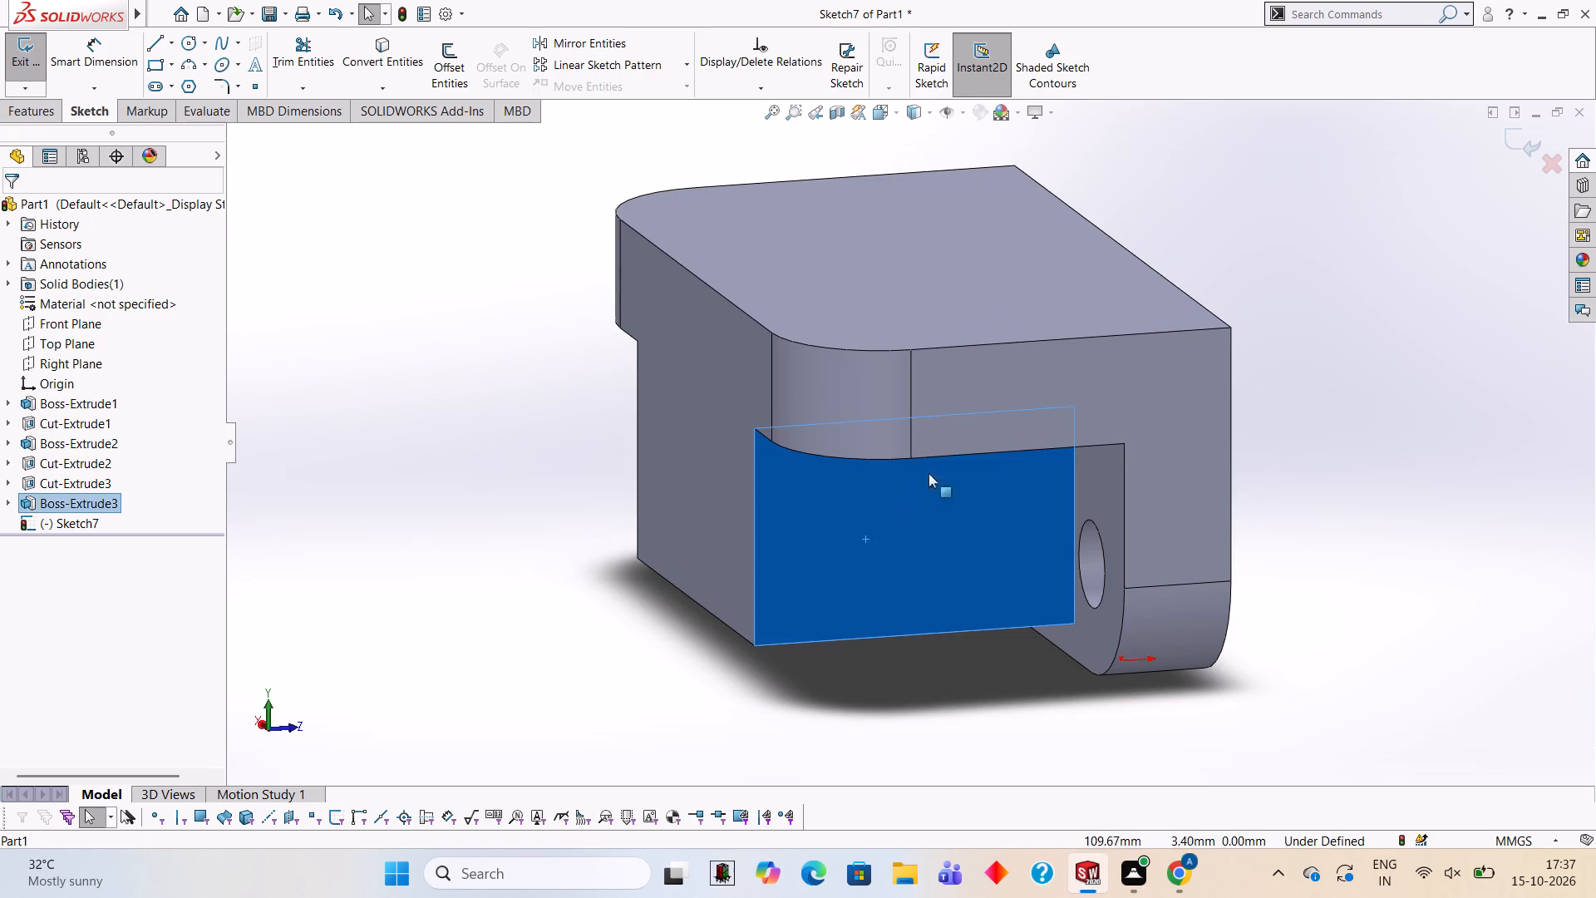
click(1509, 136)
Start a sketch on the block's side face and draw a 30 mm horizontal line inward from the midpoint of its edge at the holed leg.
click(974, 521)
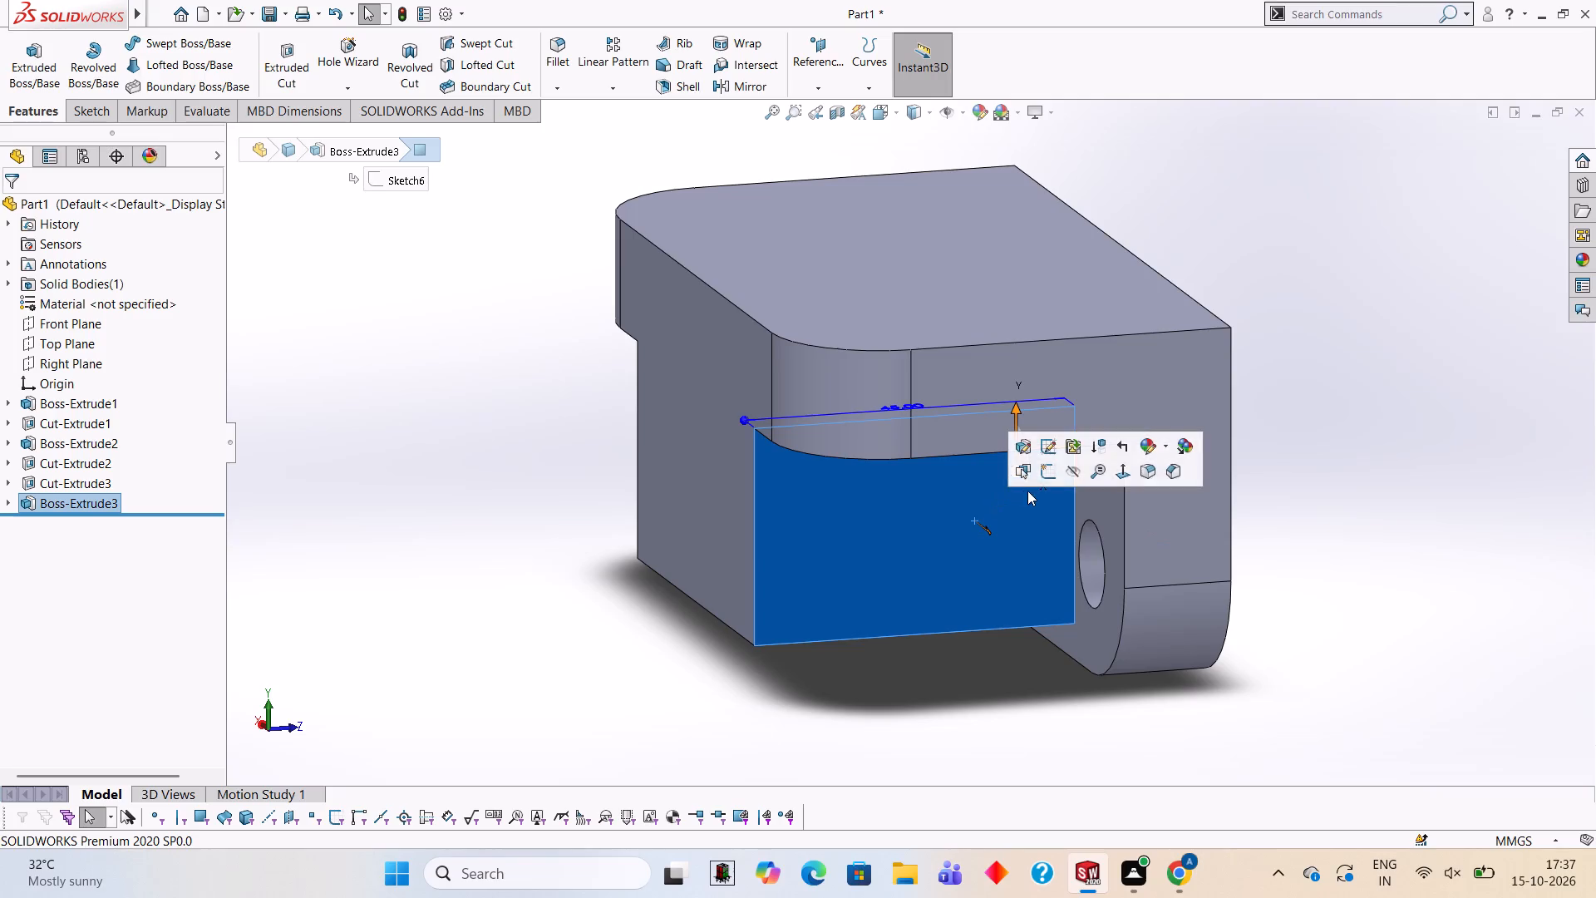
click(1049, 476)
key(ctrl+8)
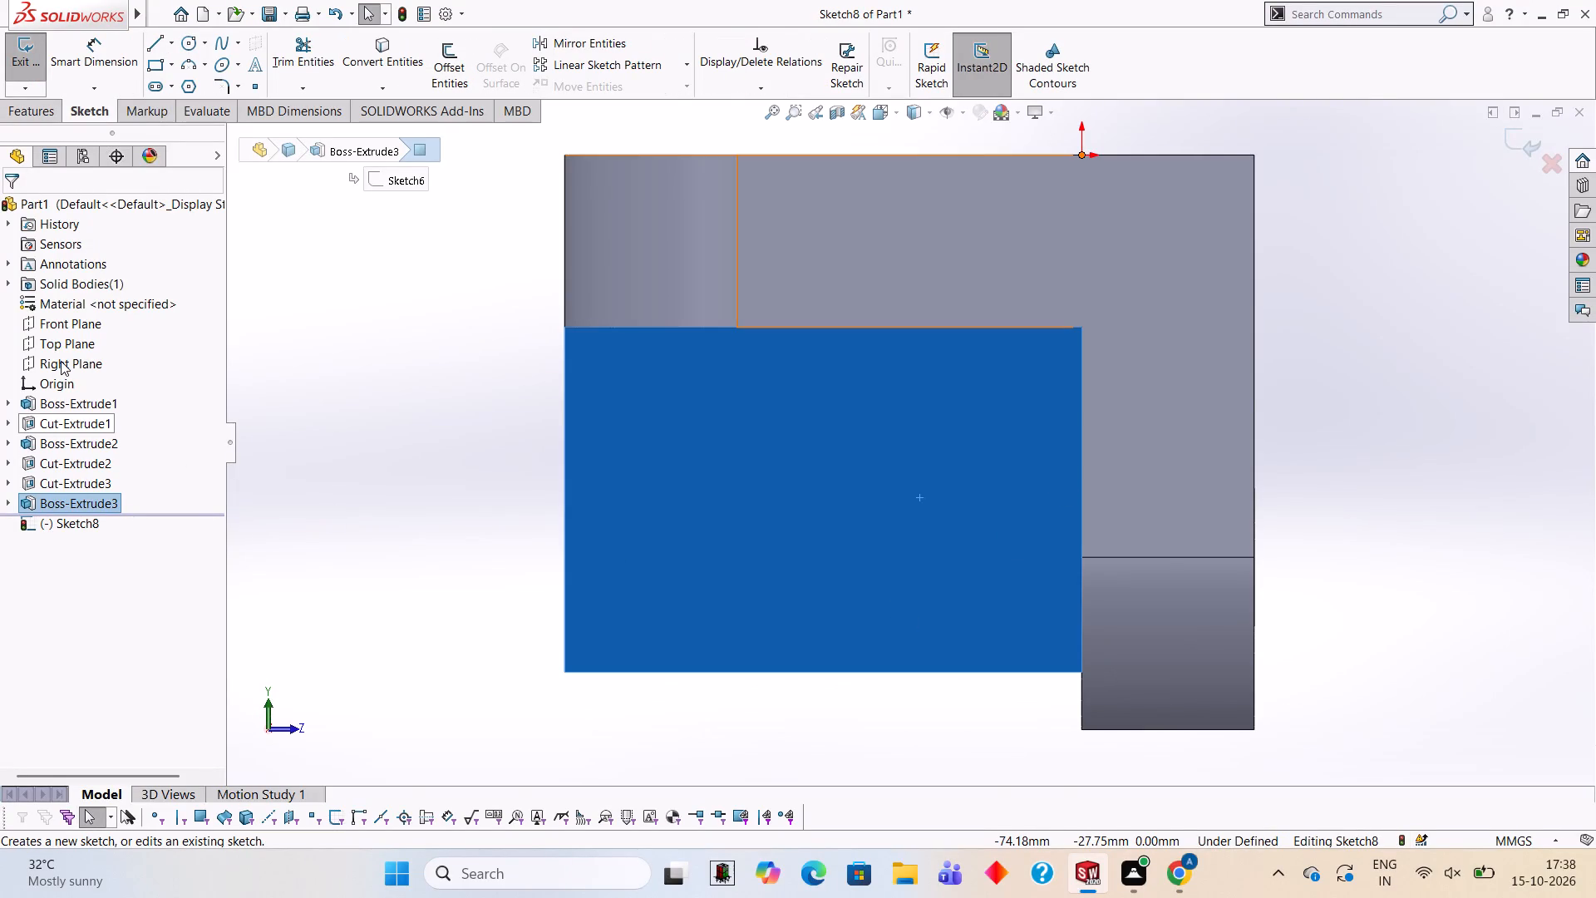
click(160, 48)
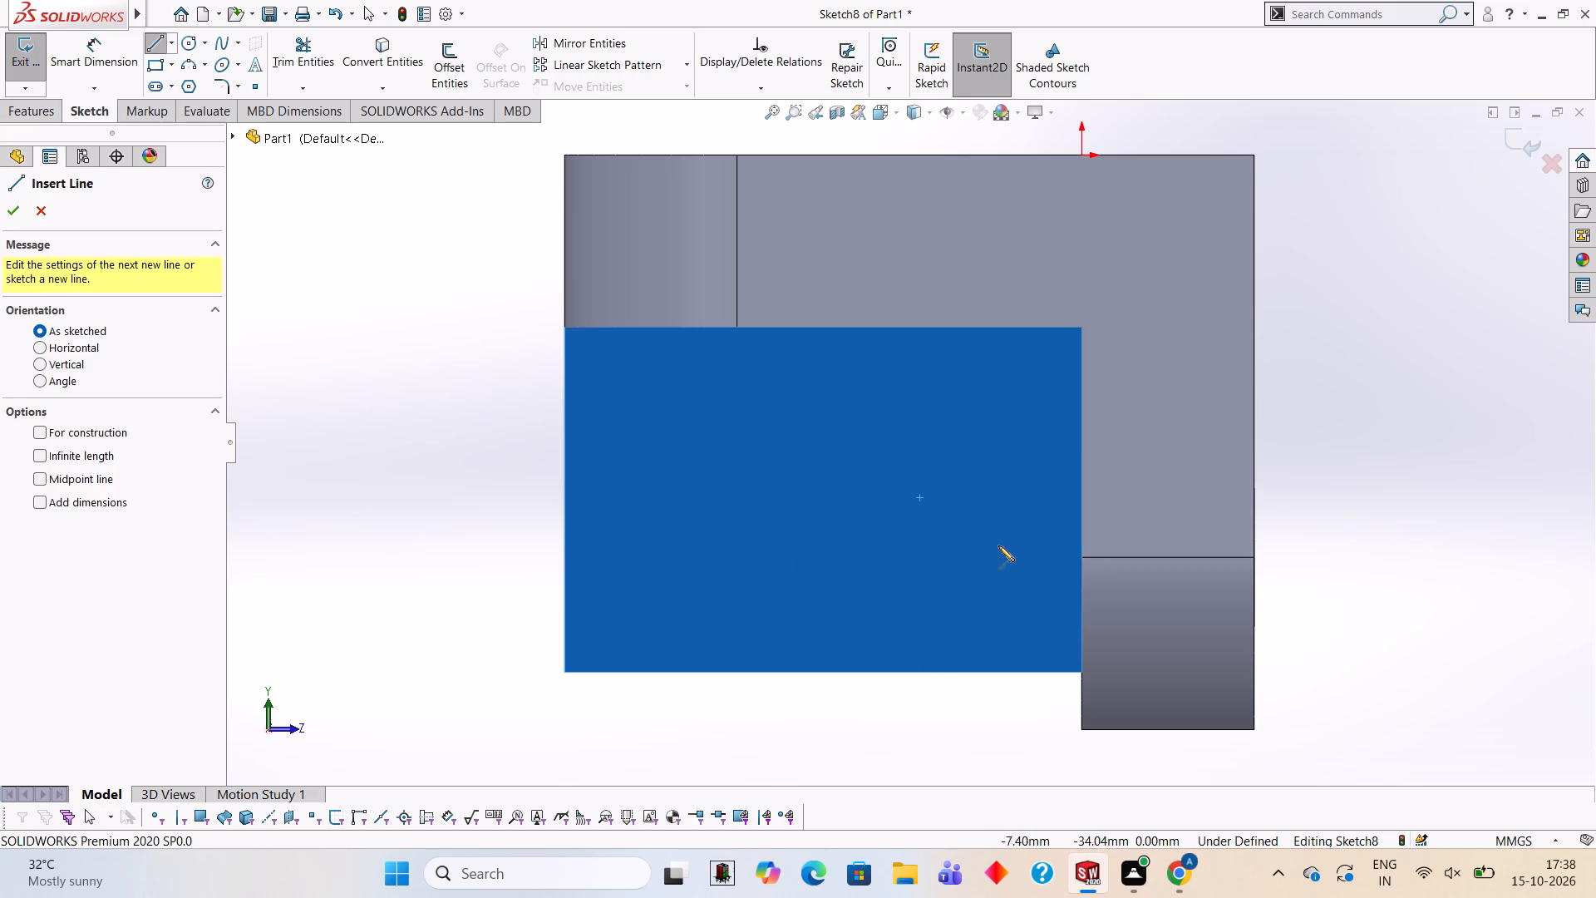
click(1080, 499)
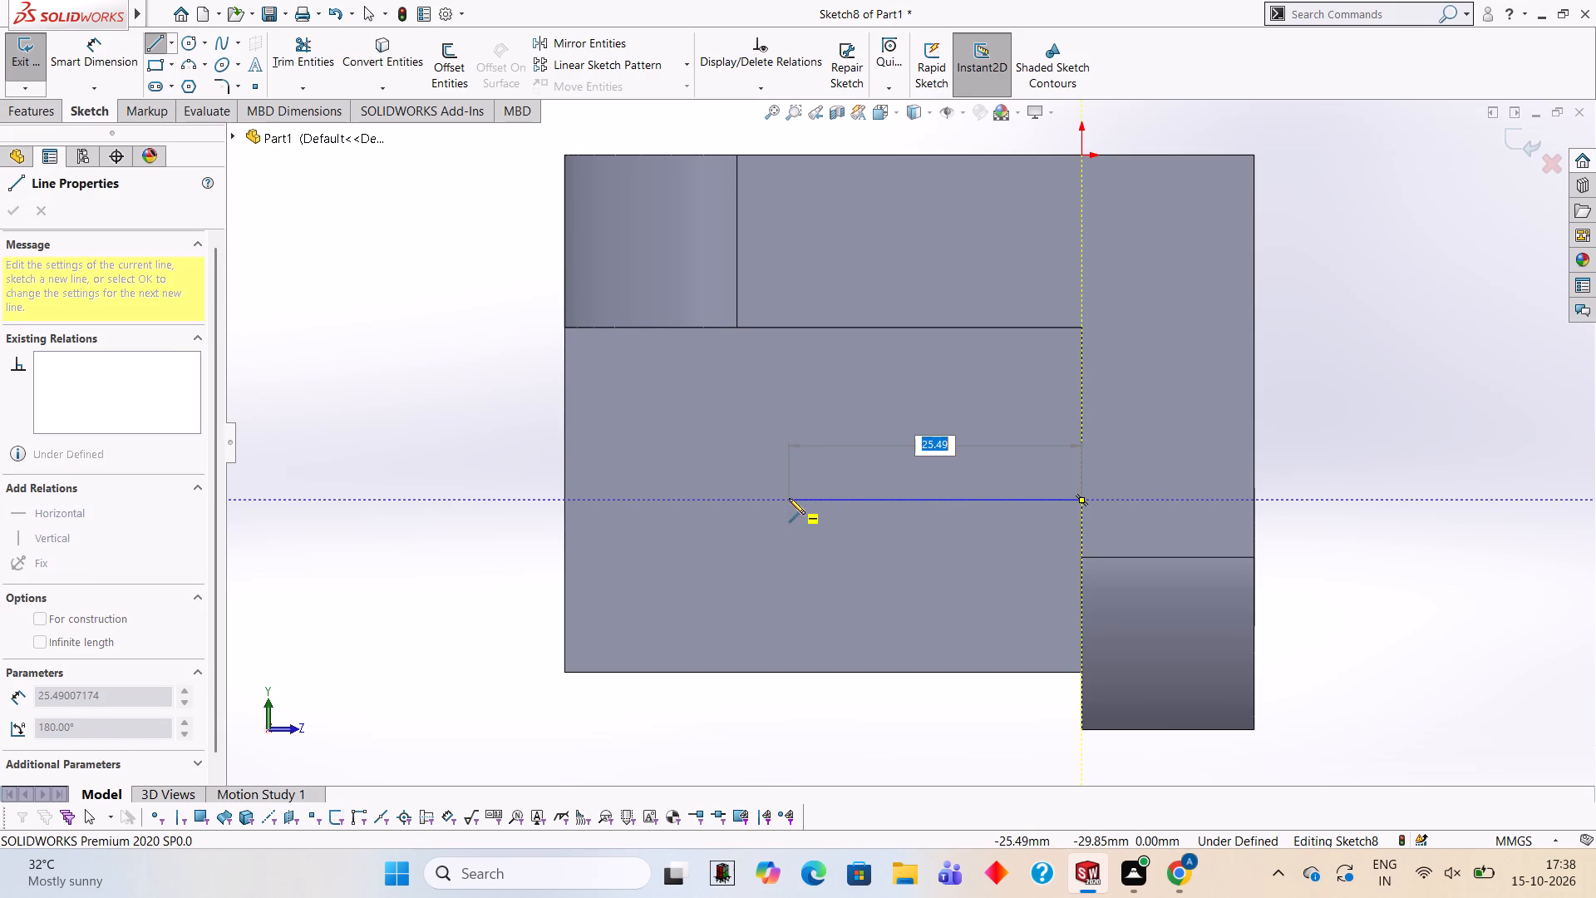
text(30)
key(Return)
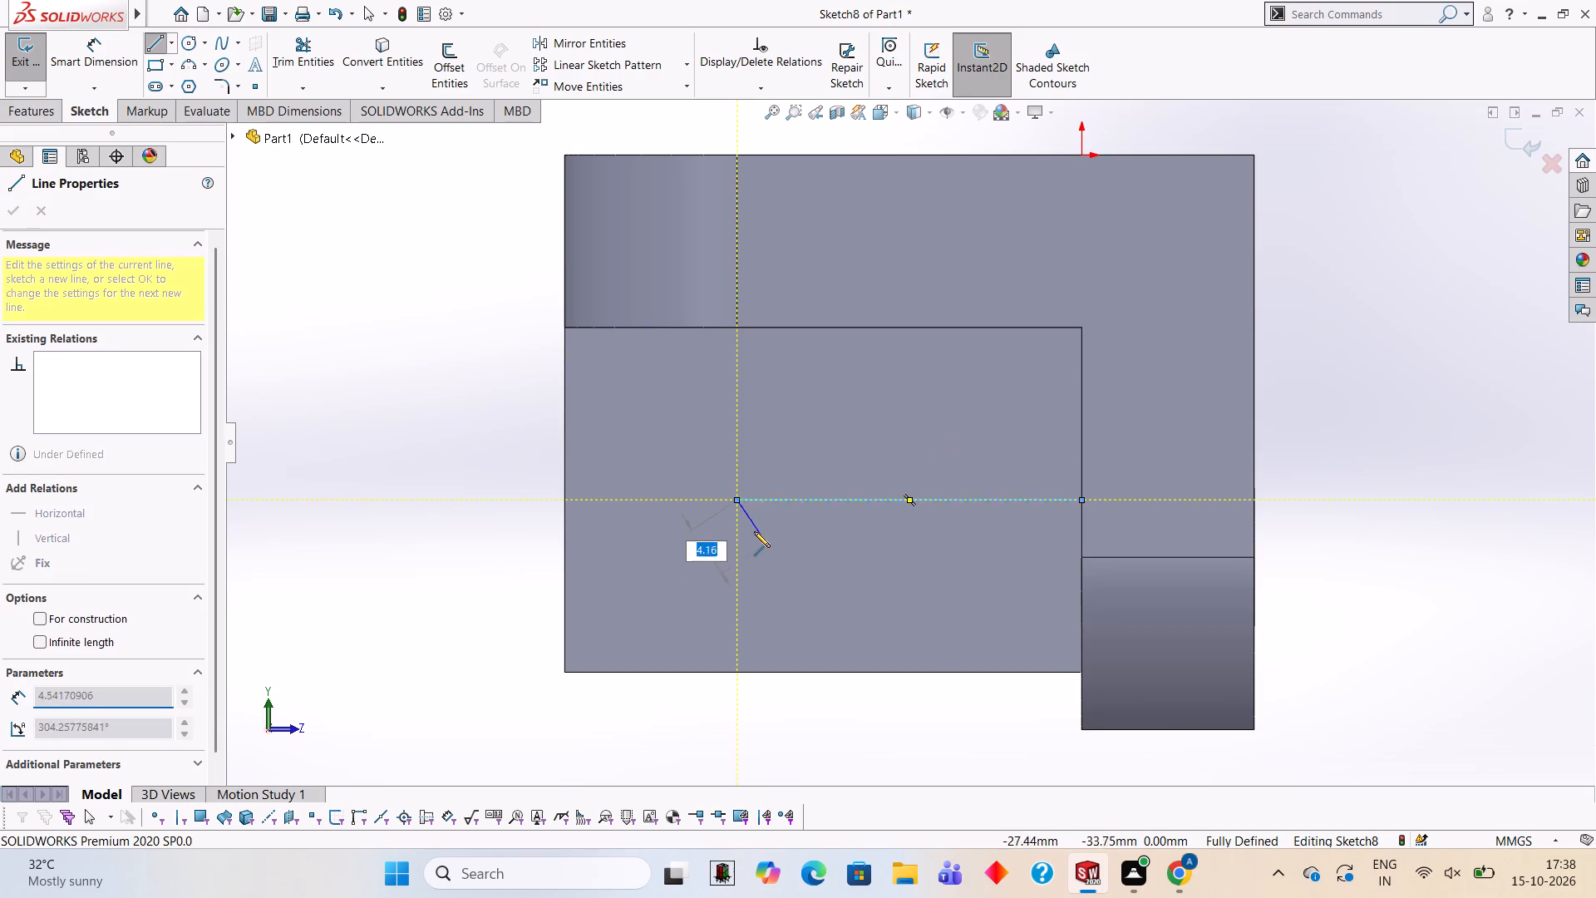
key(Escape)
key(Escape)
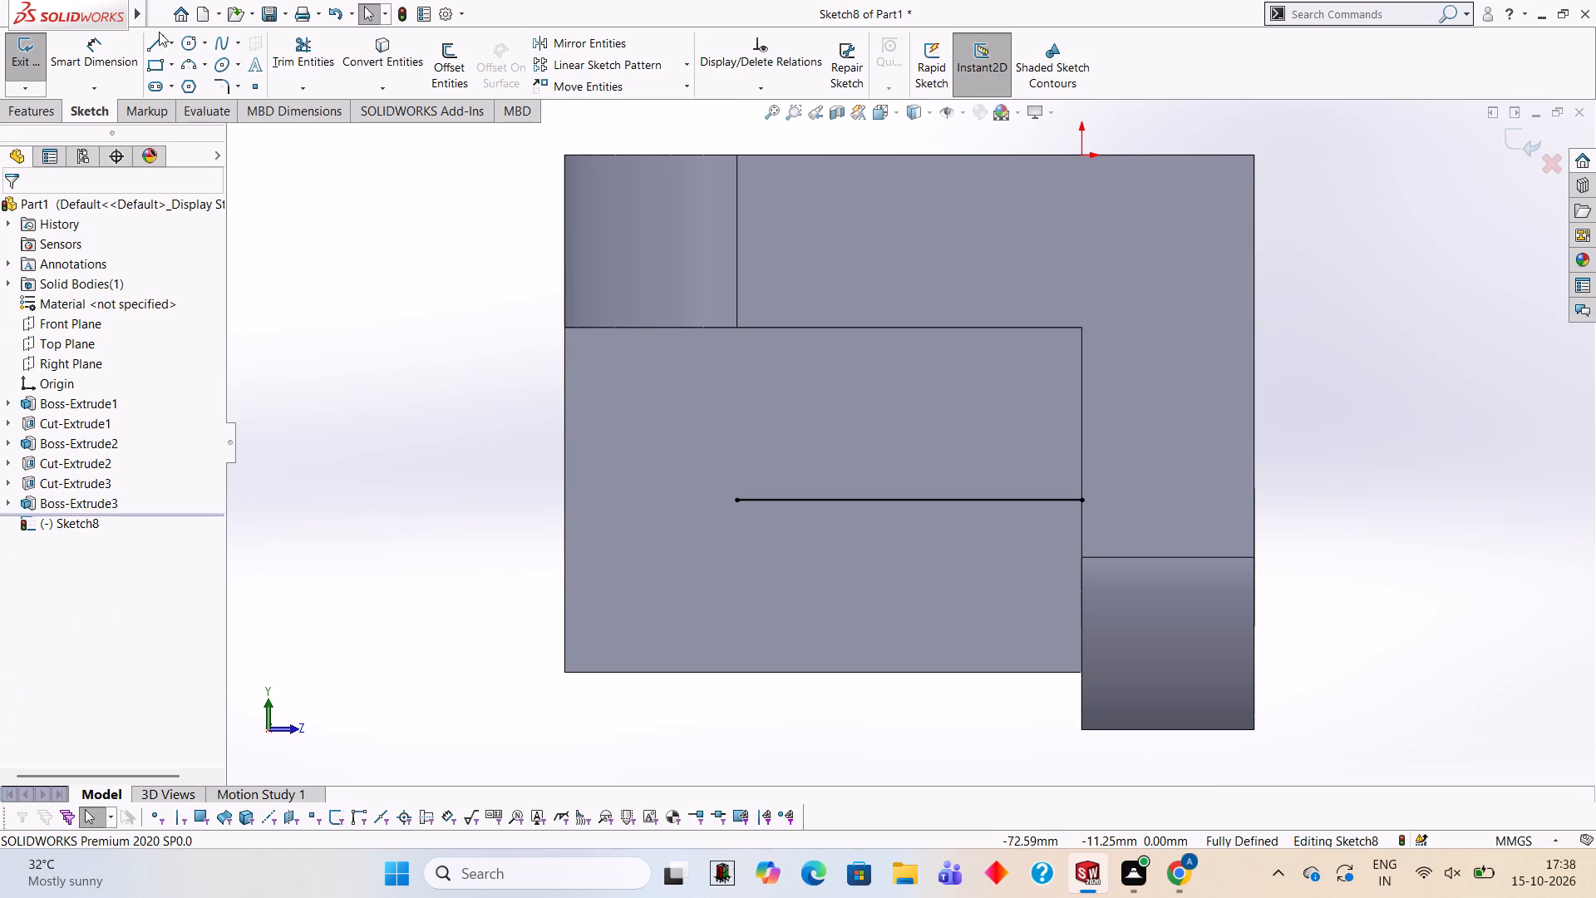
Sketch a 9 mm diameter circle centred on the free end of the 30 mm line.
click(193, 36)
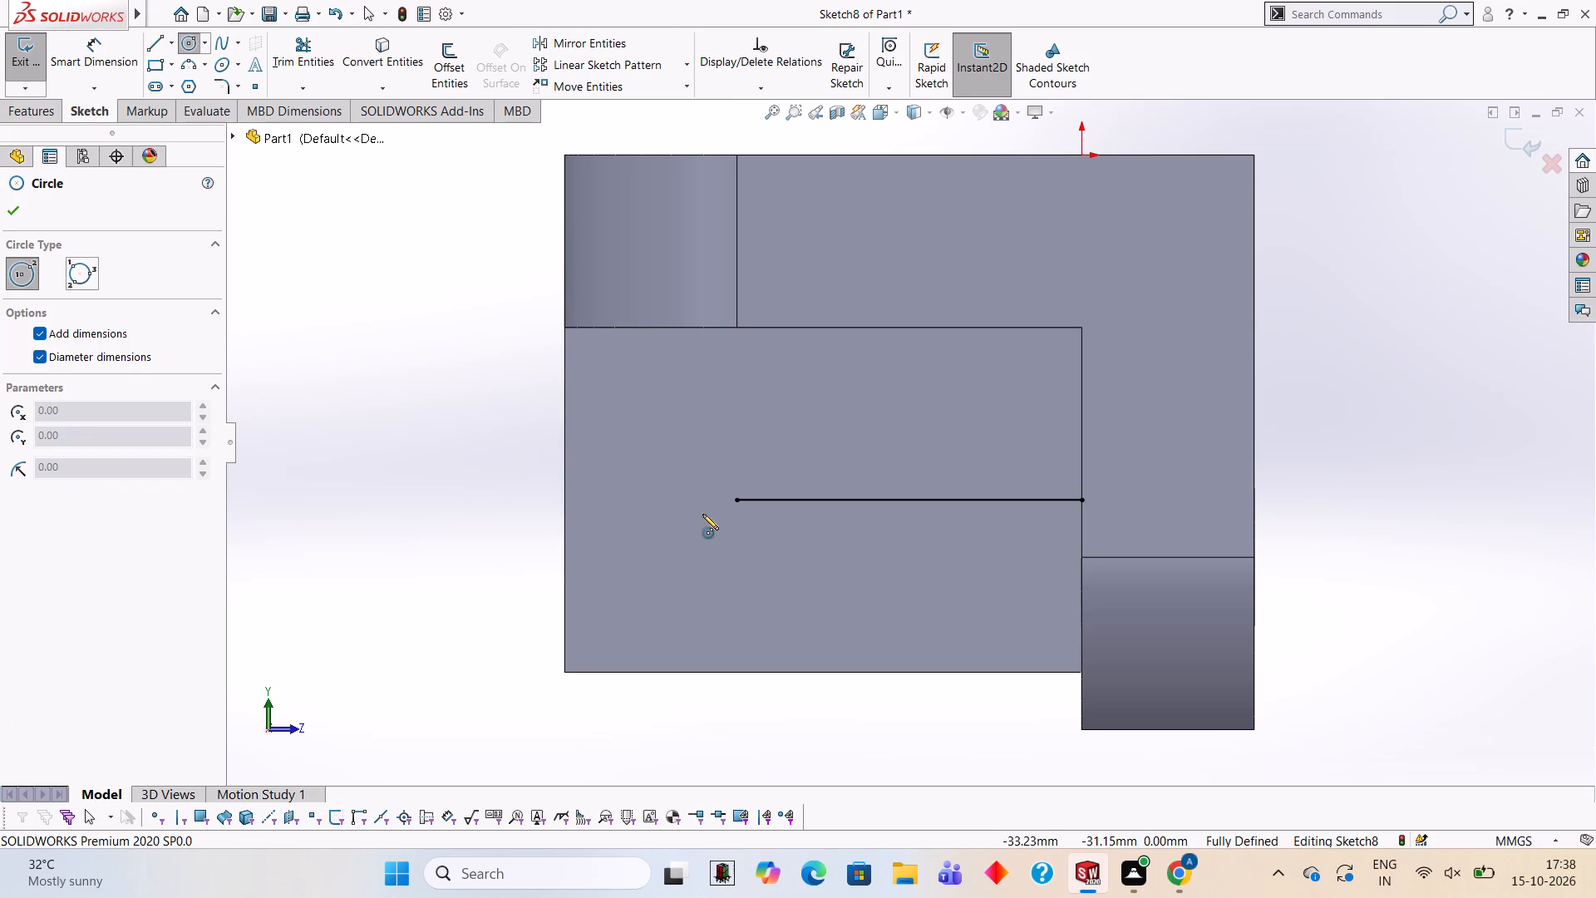
click(734, 500)
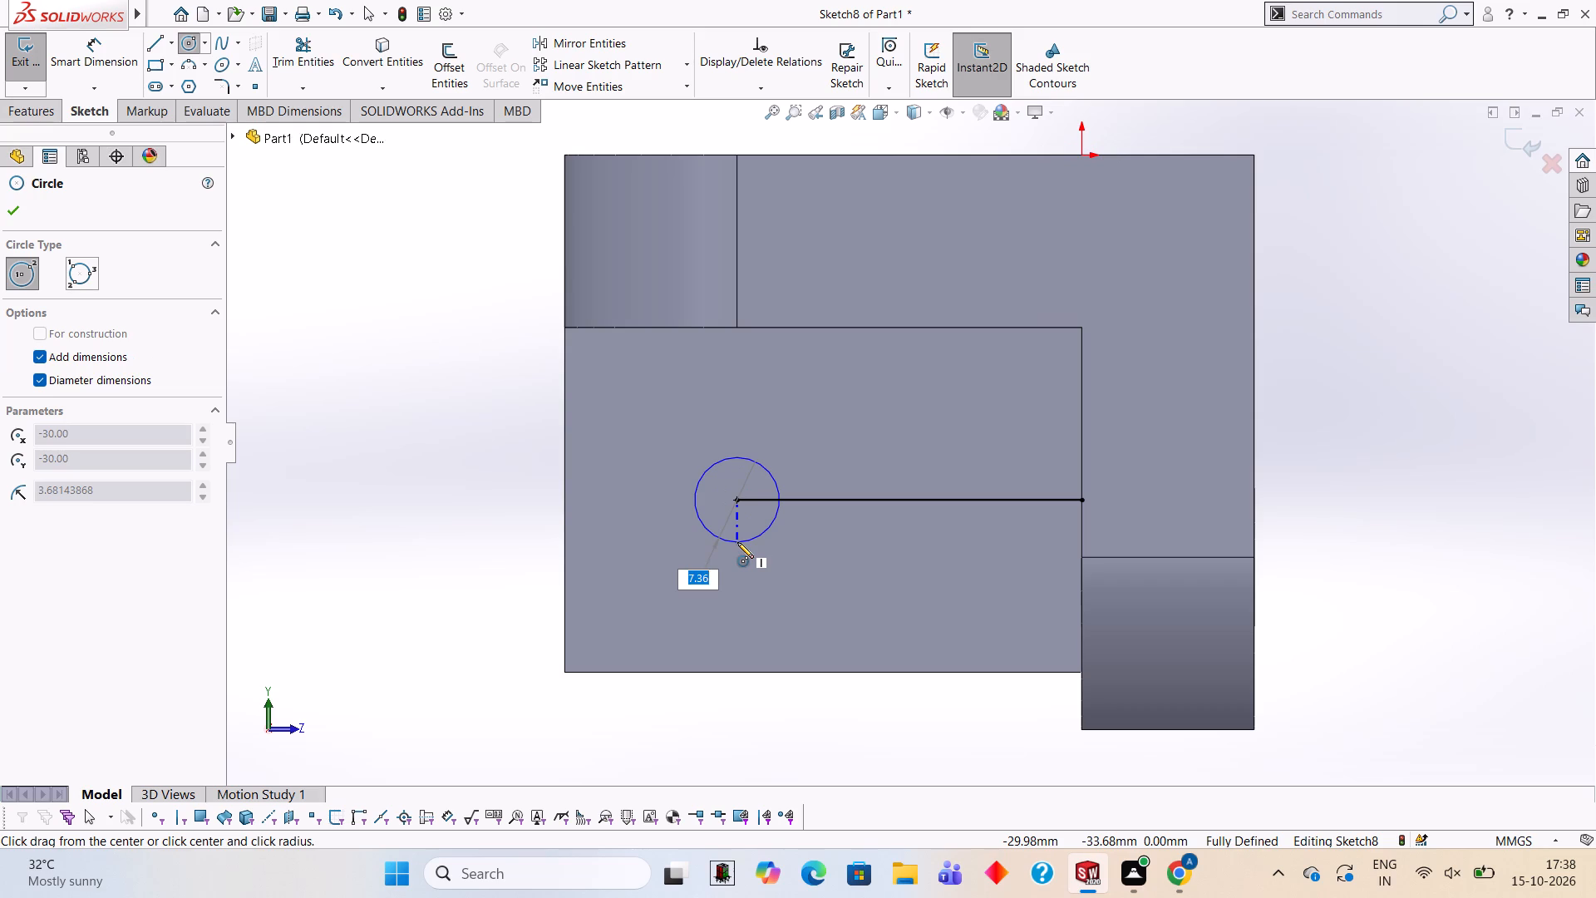
key(9)
key(Return)
key(Escape)
key(Escape)
key(Escape)
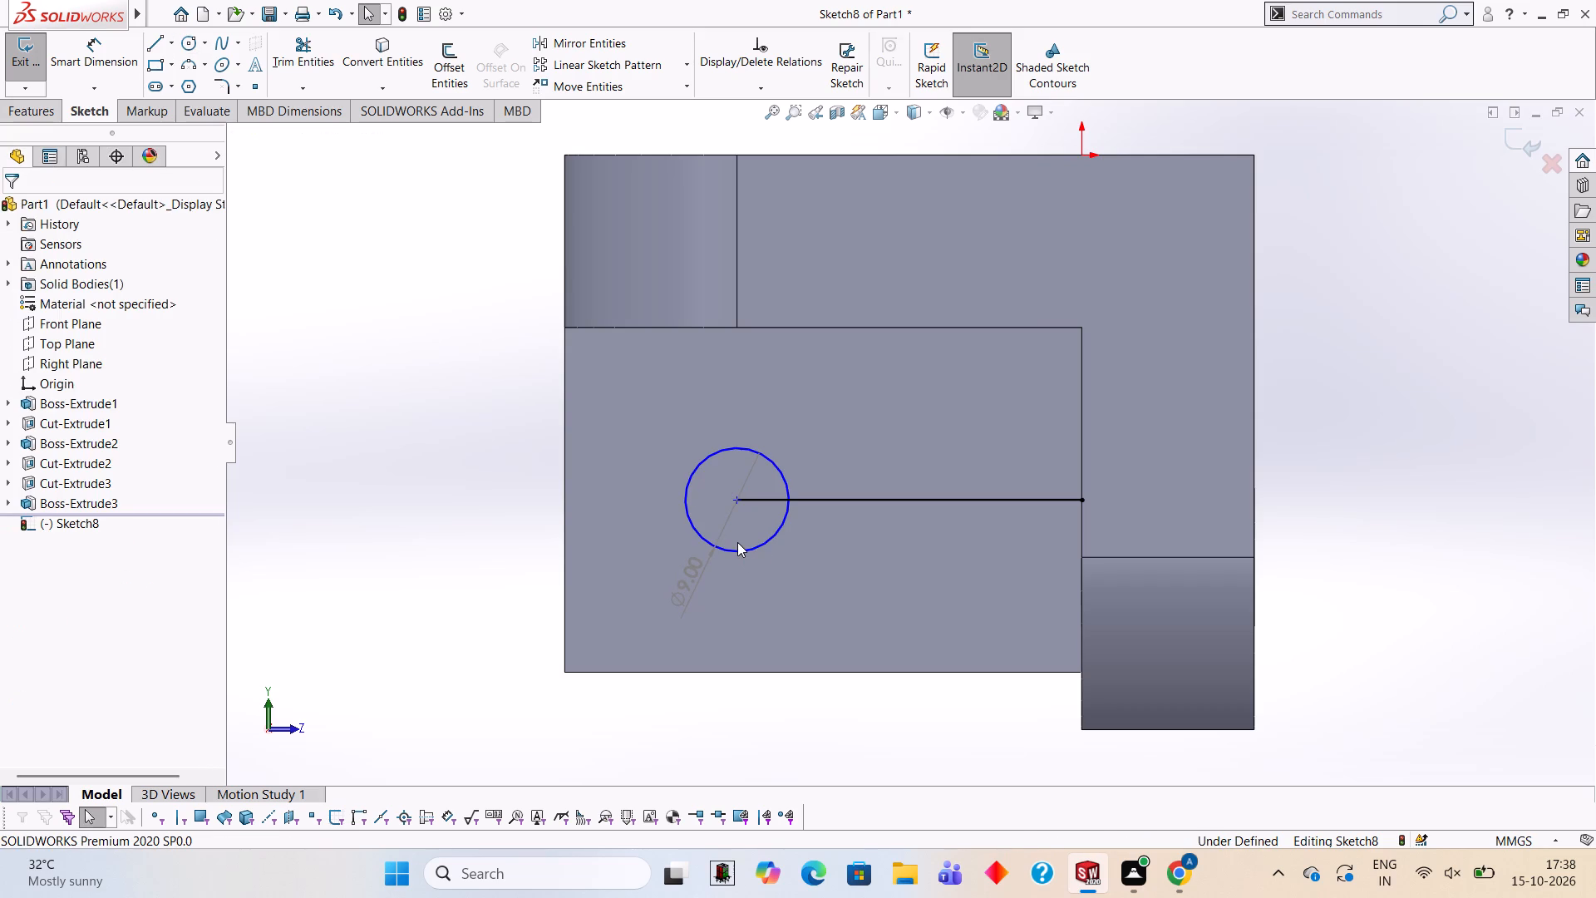
Add a diameter dimension to the circle on the block's side face.
click(127, 57)
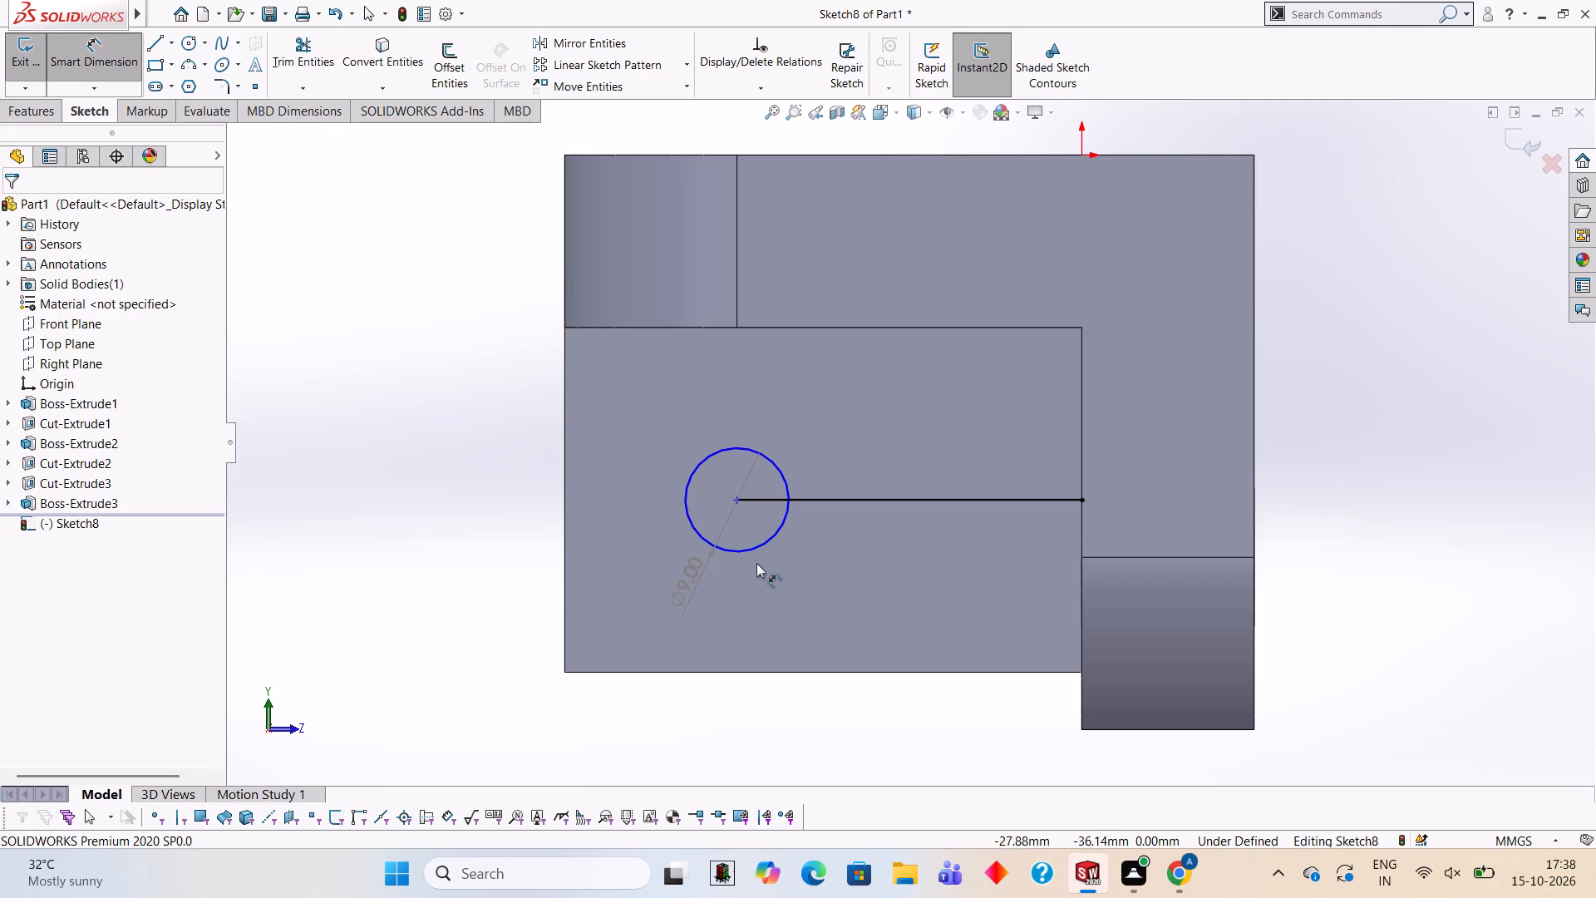
click(755, 548)
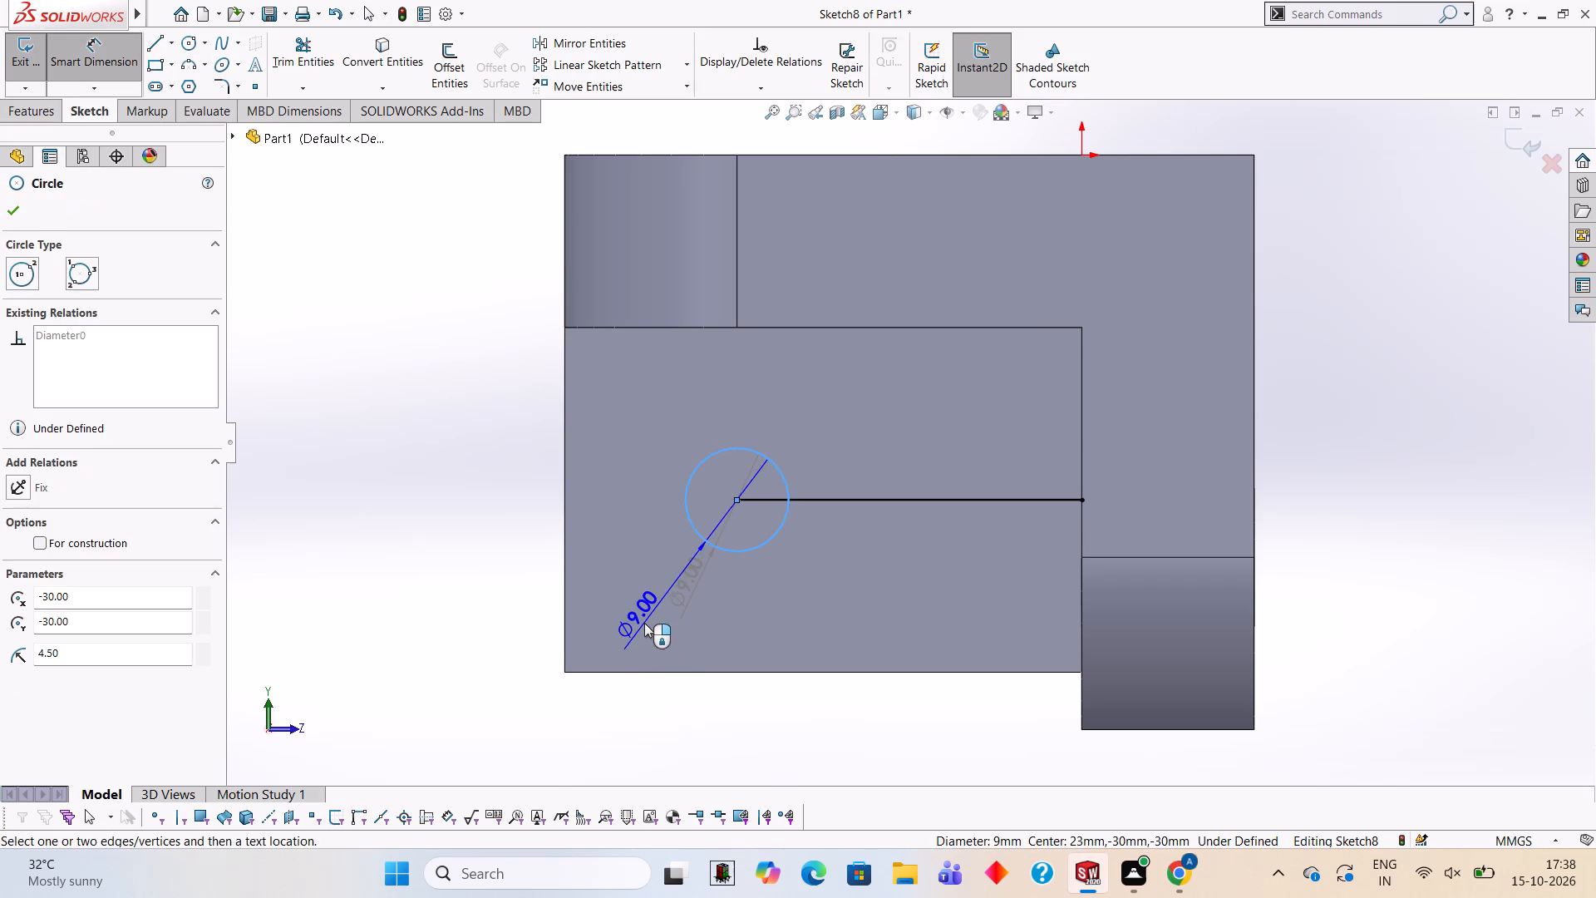
click(644, 623)
click(574, 598)
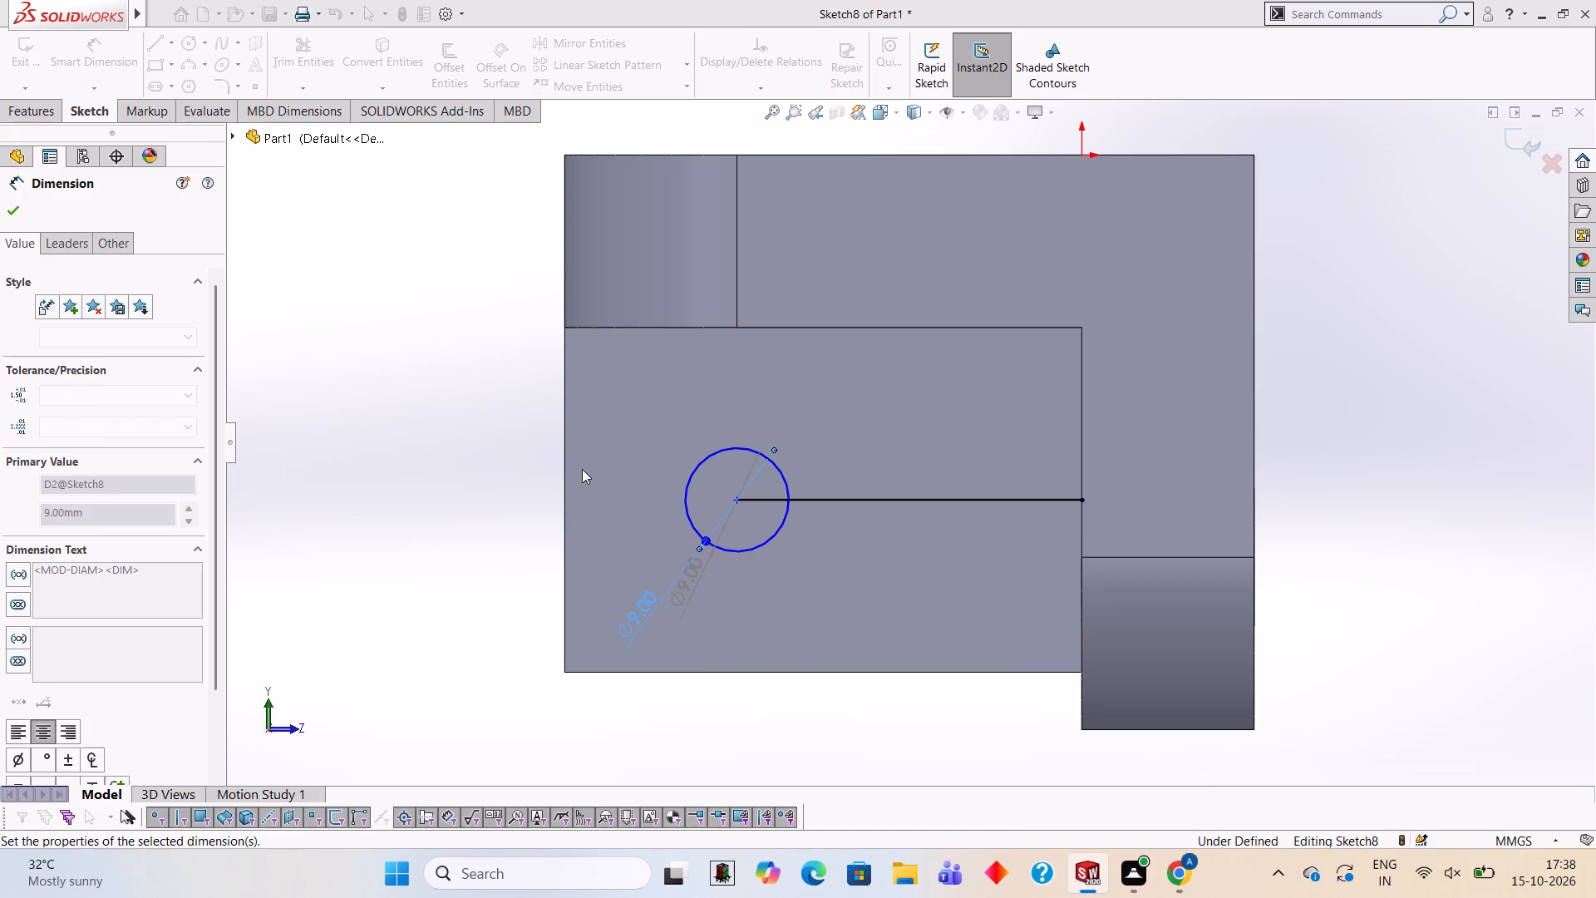
click(582, 469)
key(Escape)
key(Escape)
key(Escape)
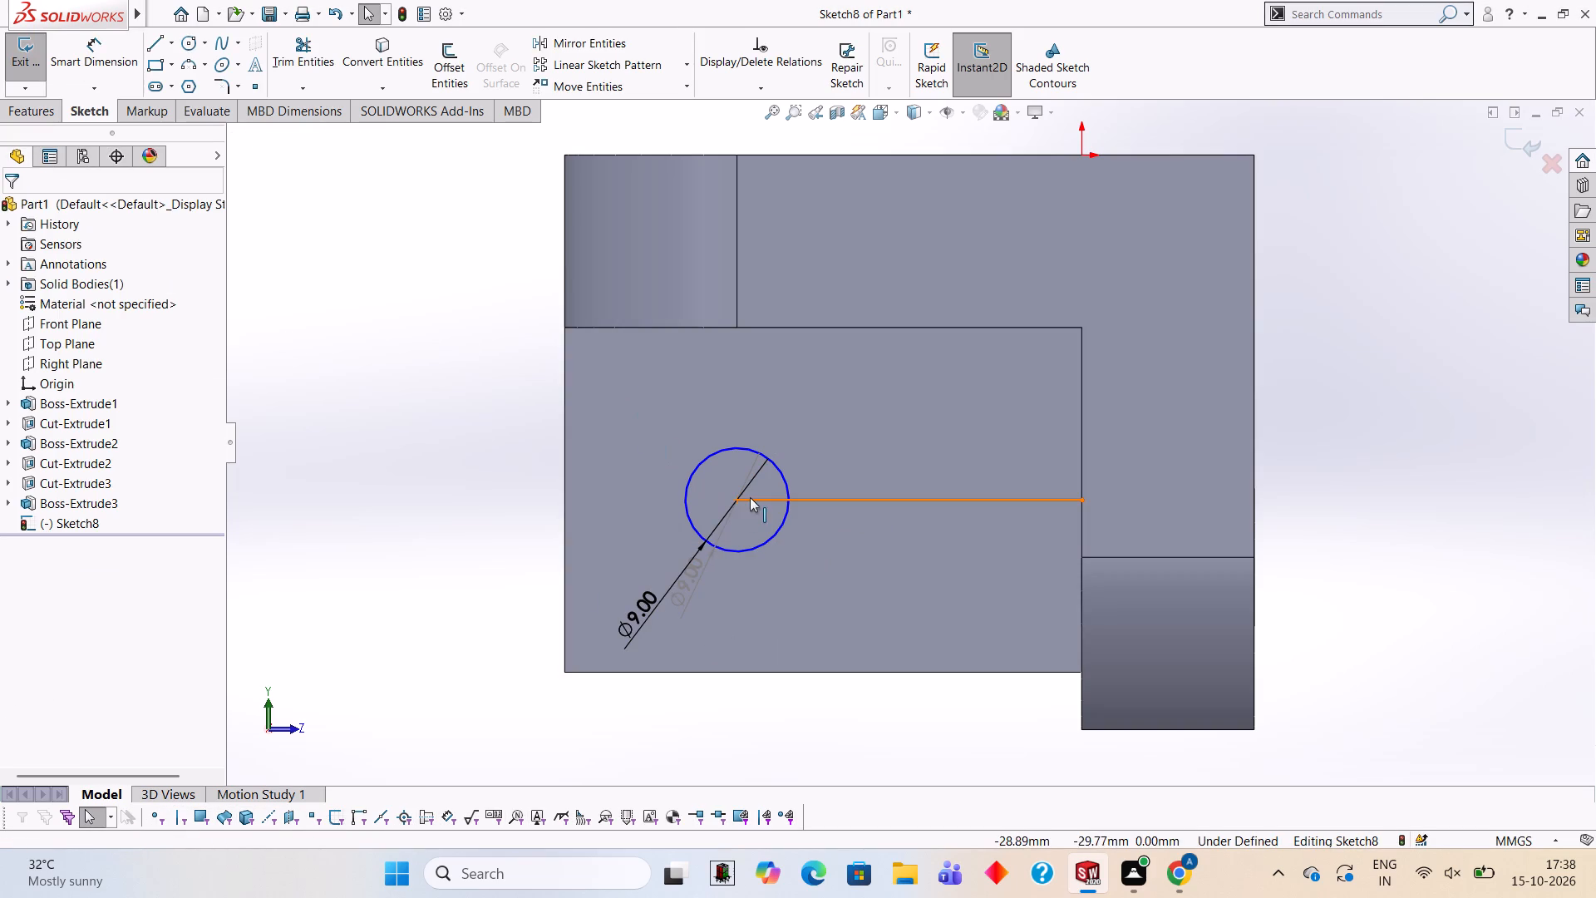
Dimension the horizontal distance from the circle's centre to the line's end on the holed leg, placing it above the line.
double_click(141, 36)
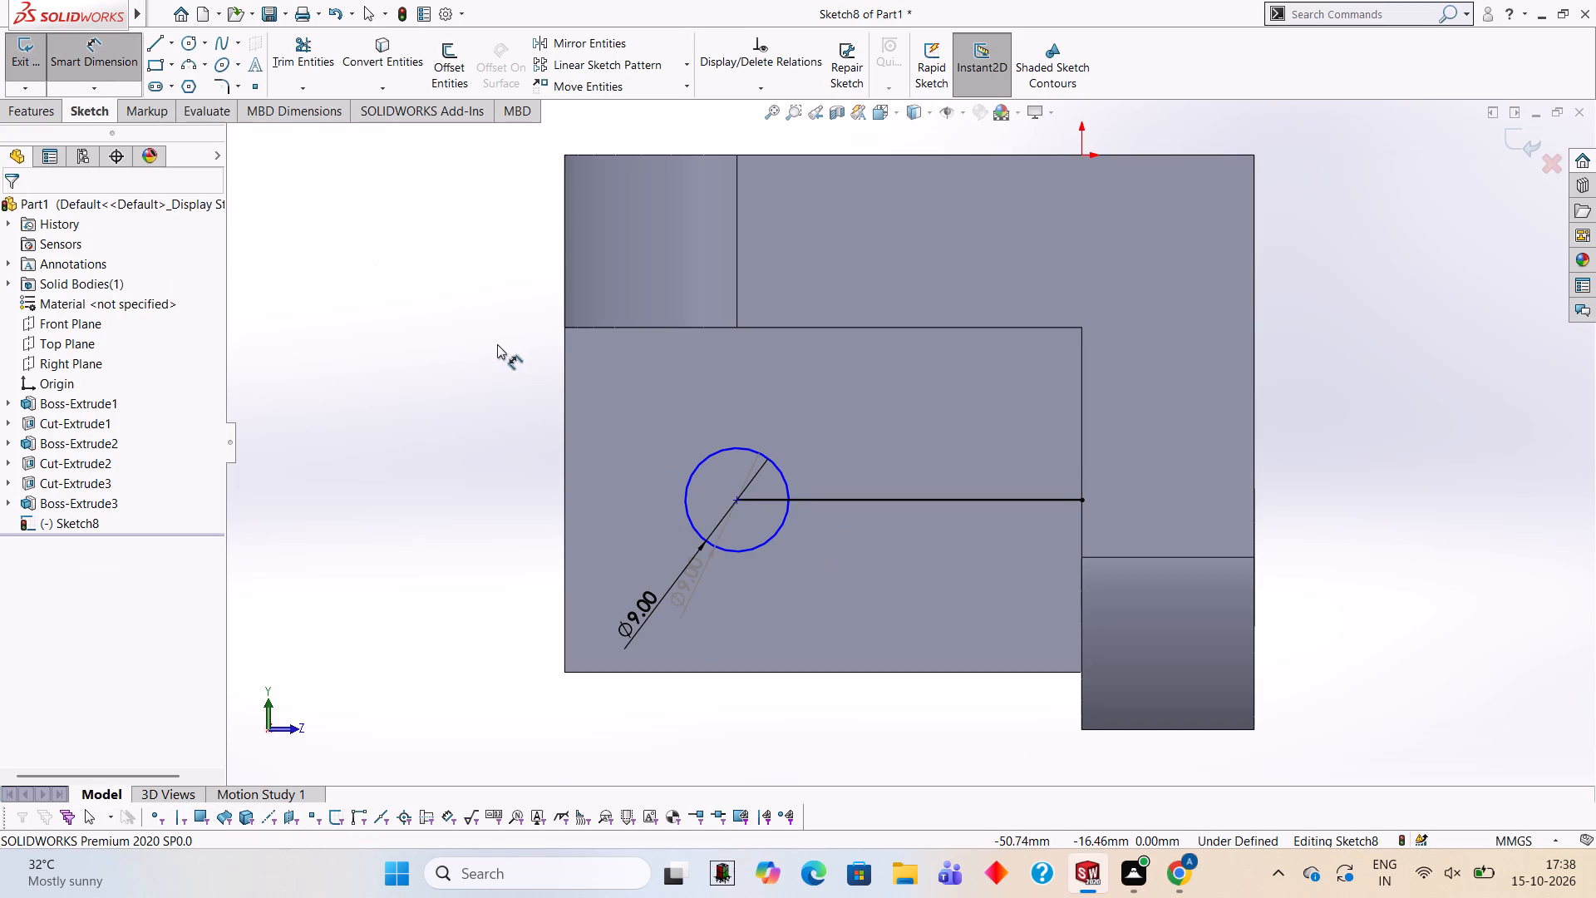
click(739, 497)
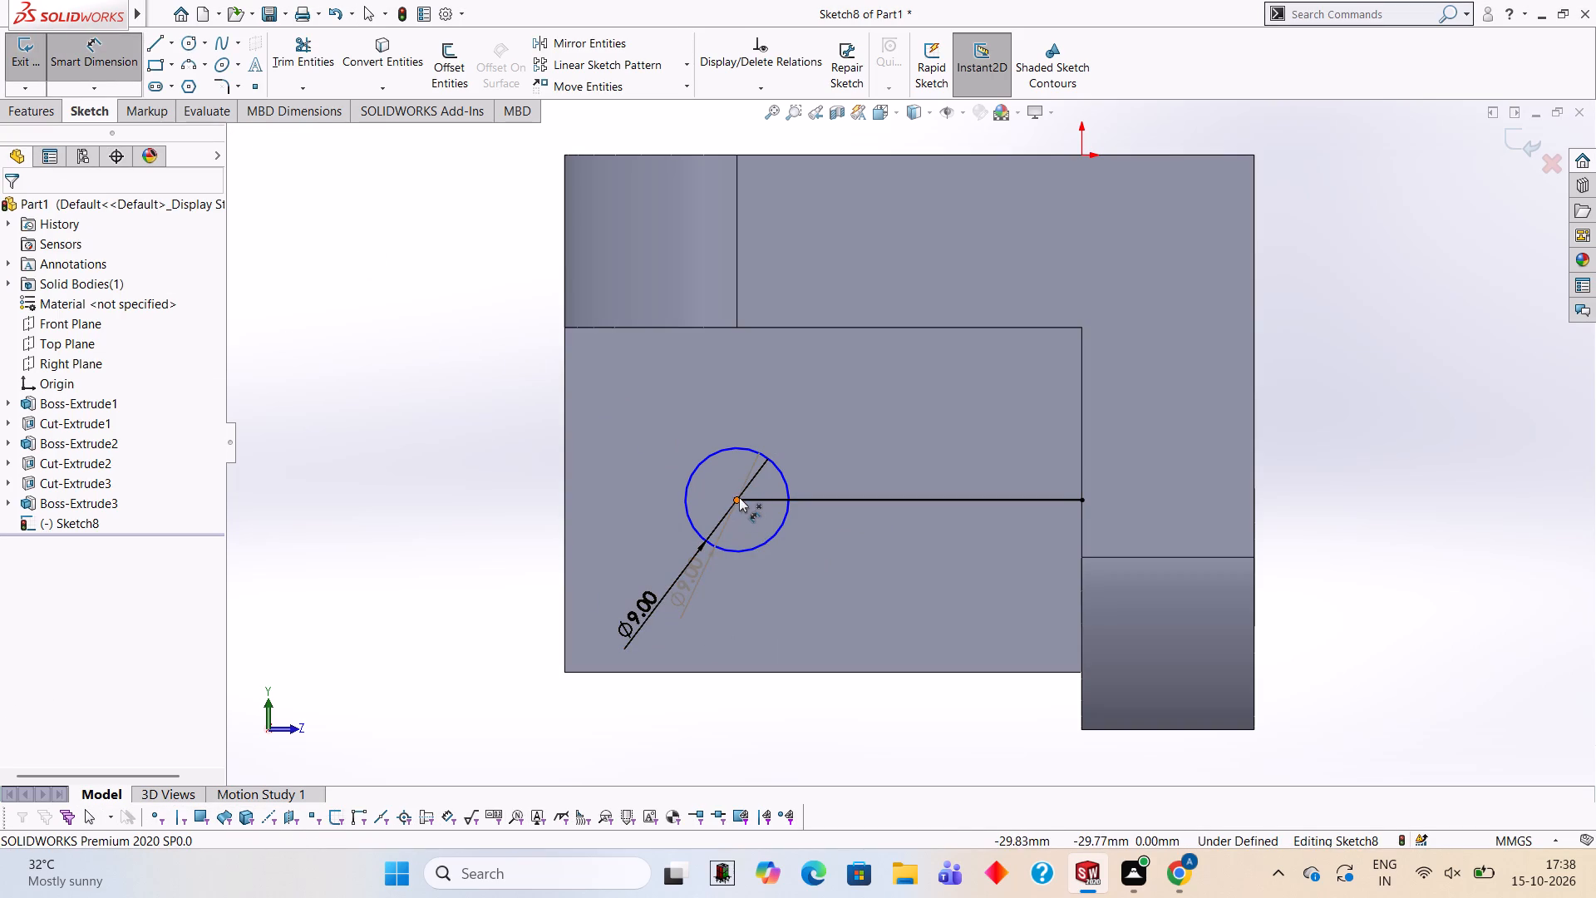
click(1081, 501)
click(864, 384)
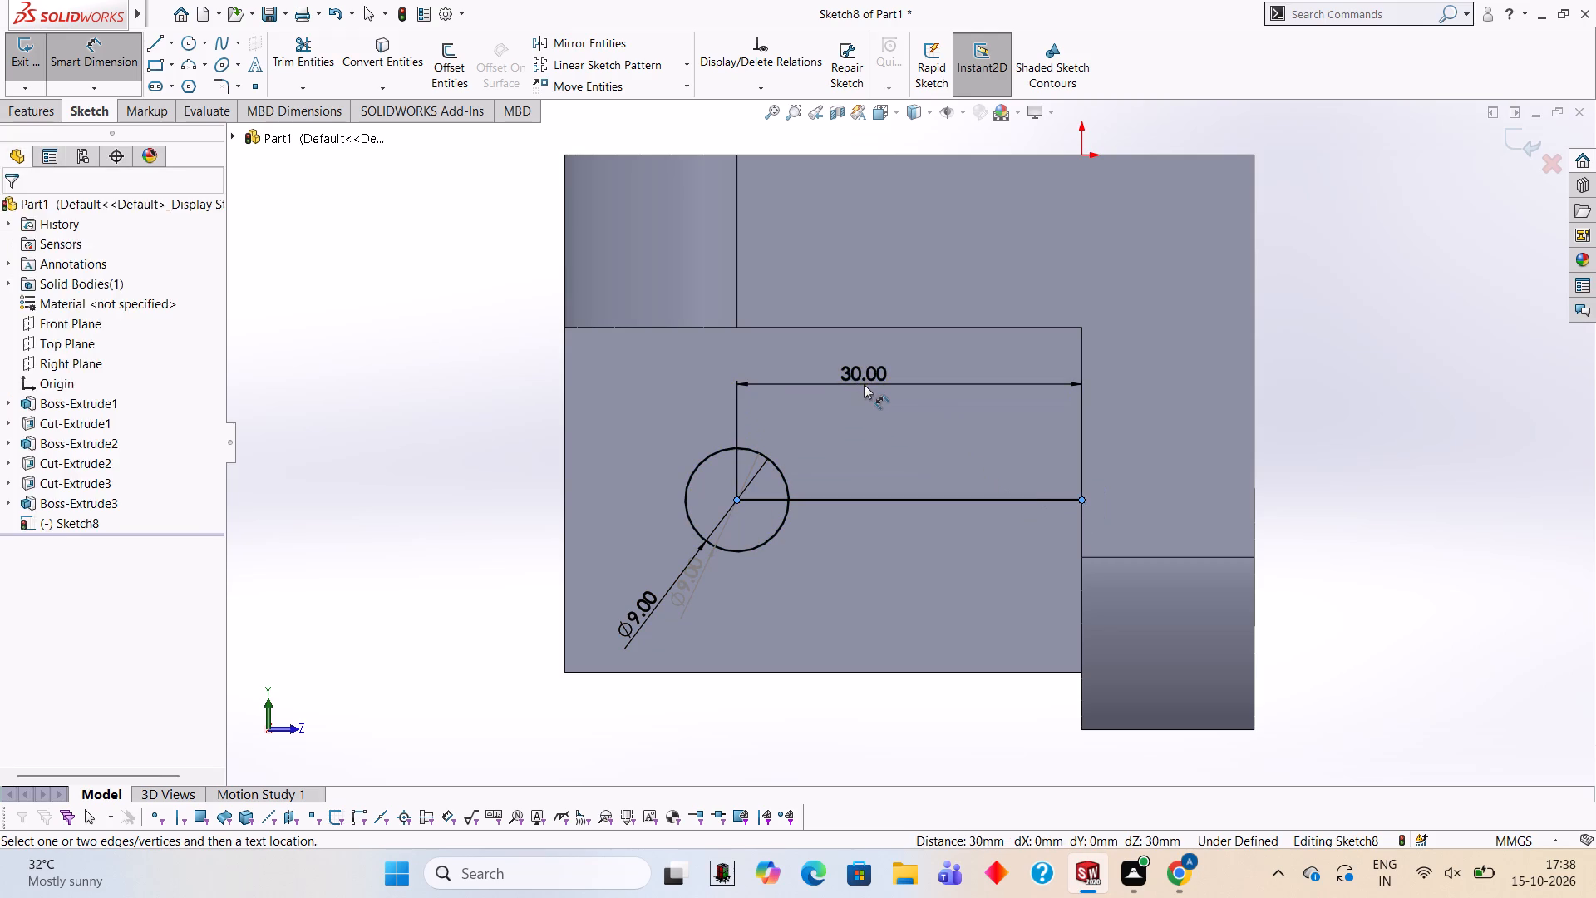
click(793, 351)
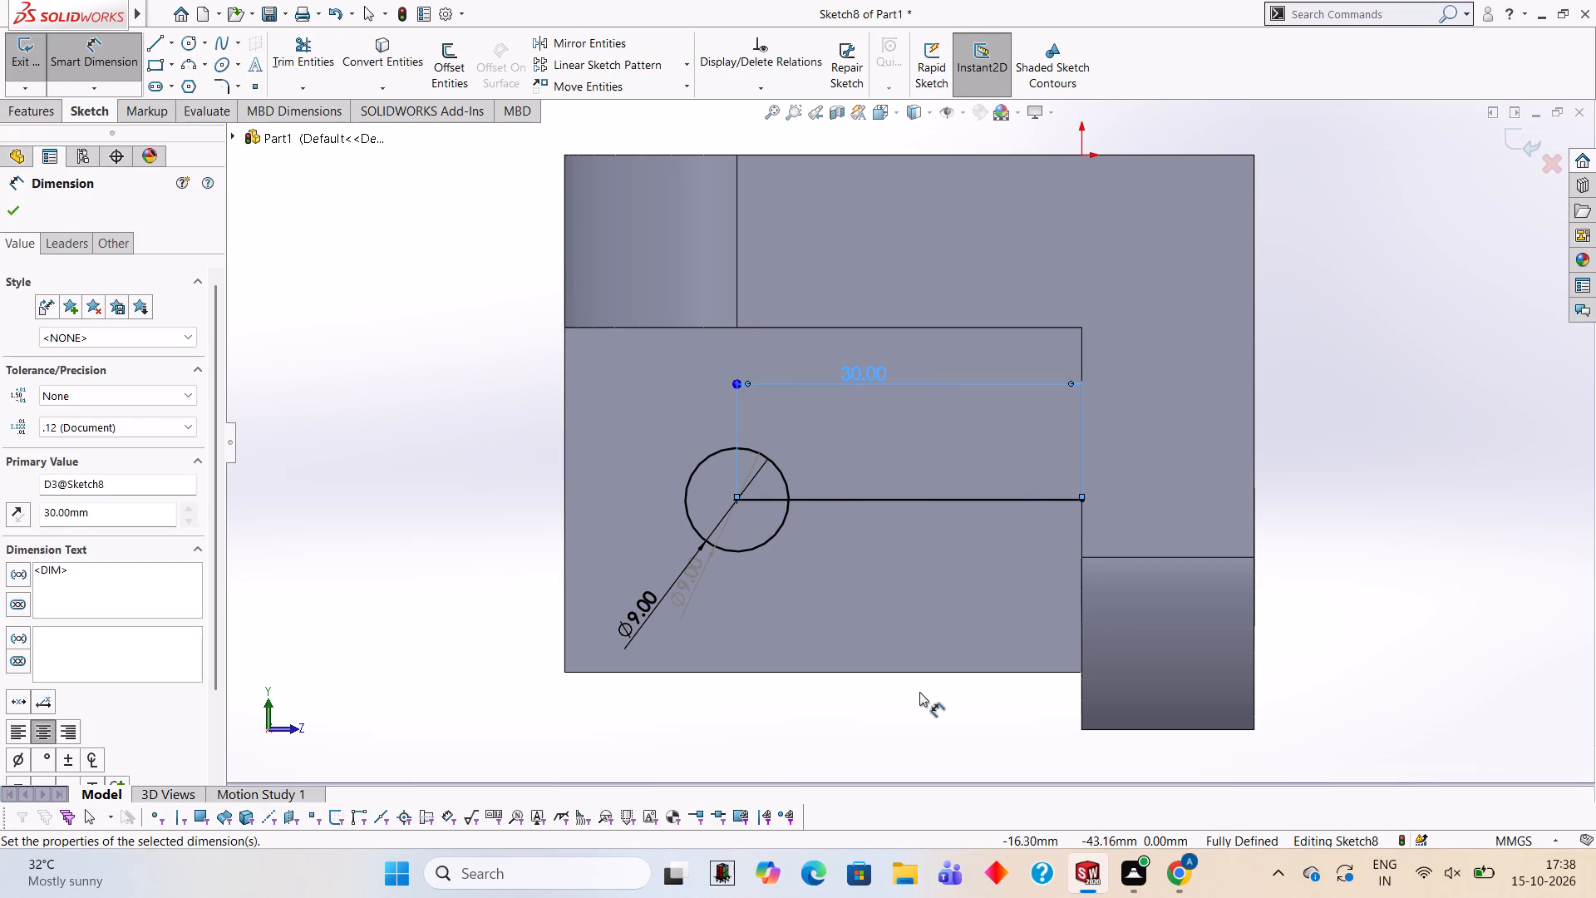
Trim away the 30 mm horizontal line on the block's side face, leaving only the circle.
click(919, 692)
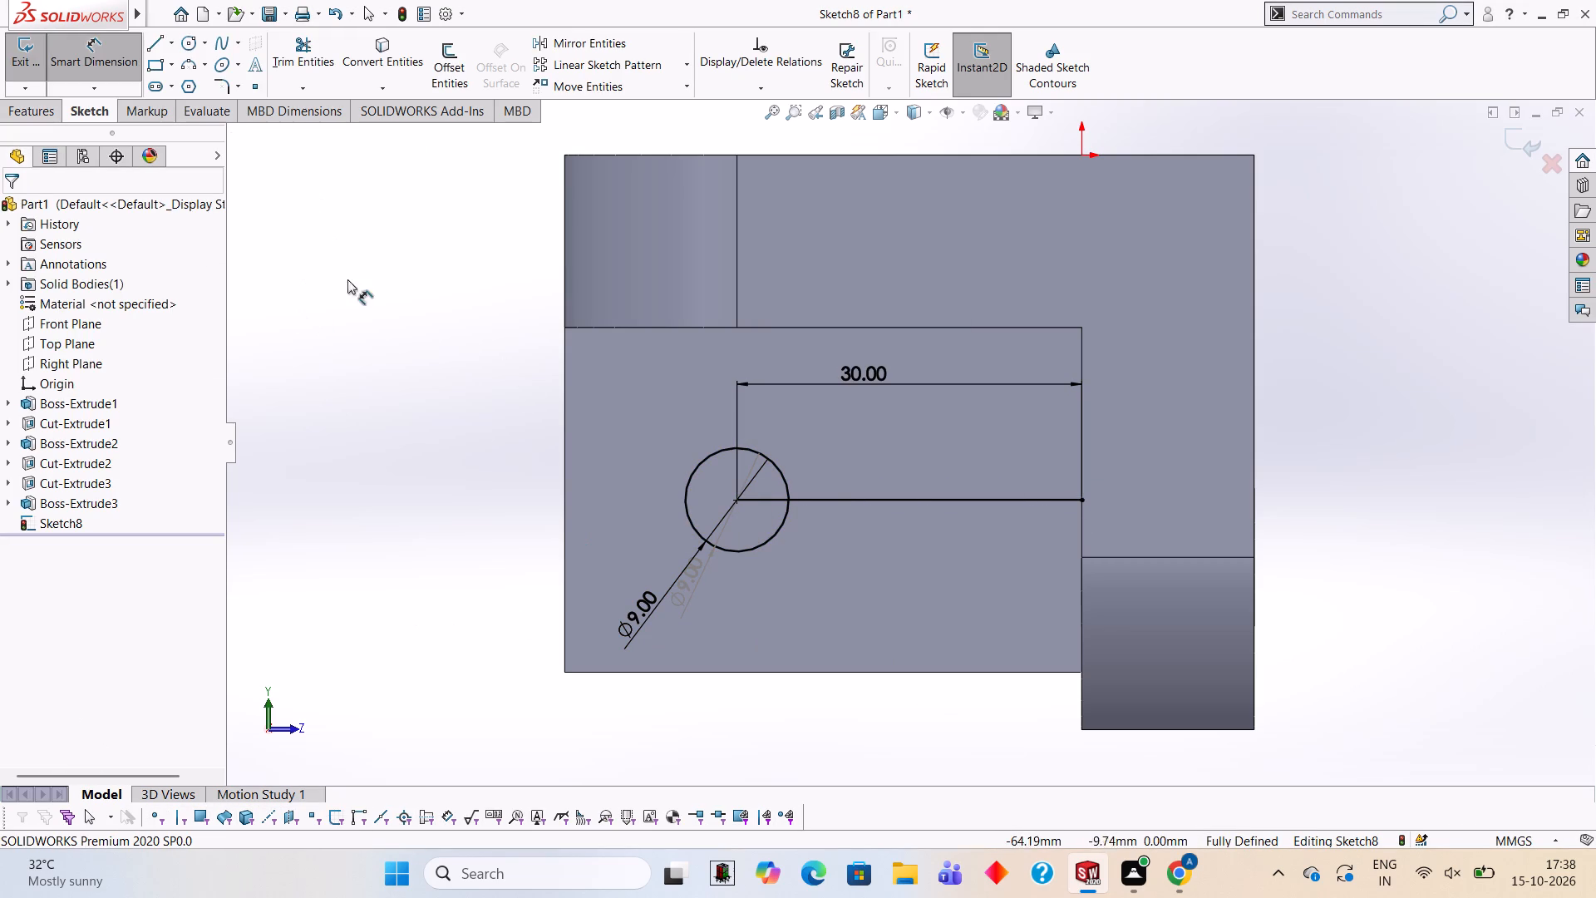
click(290, 51)
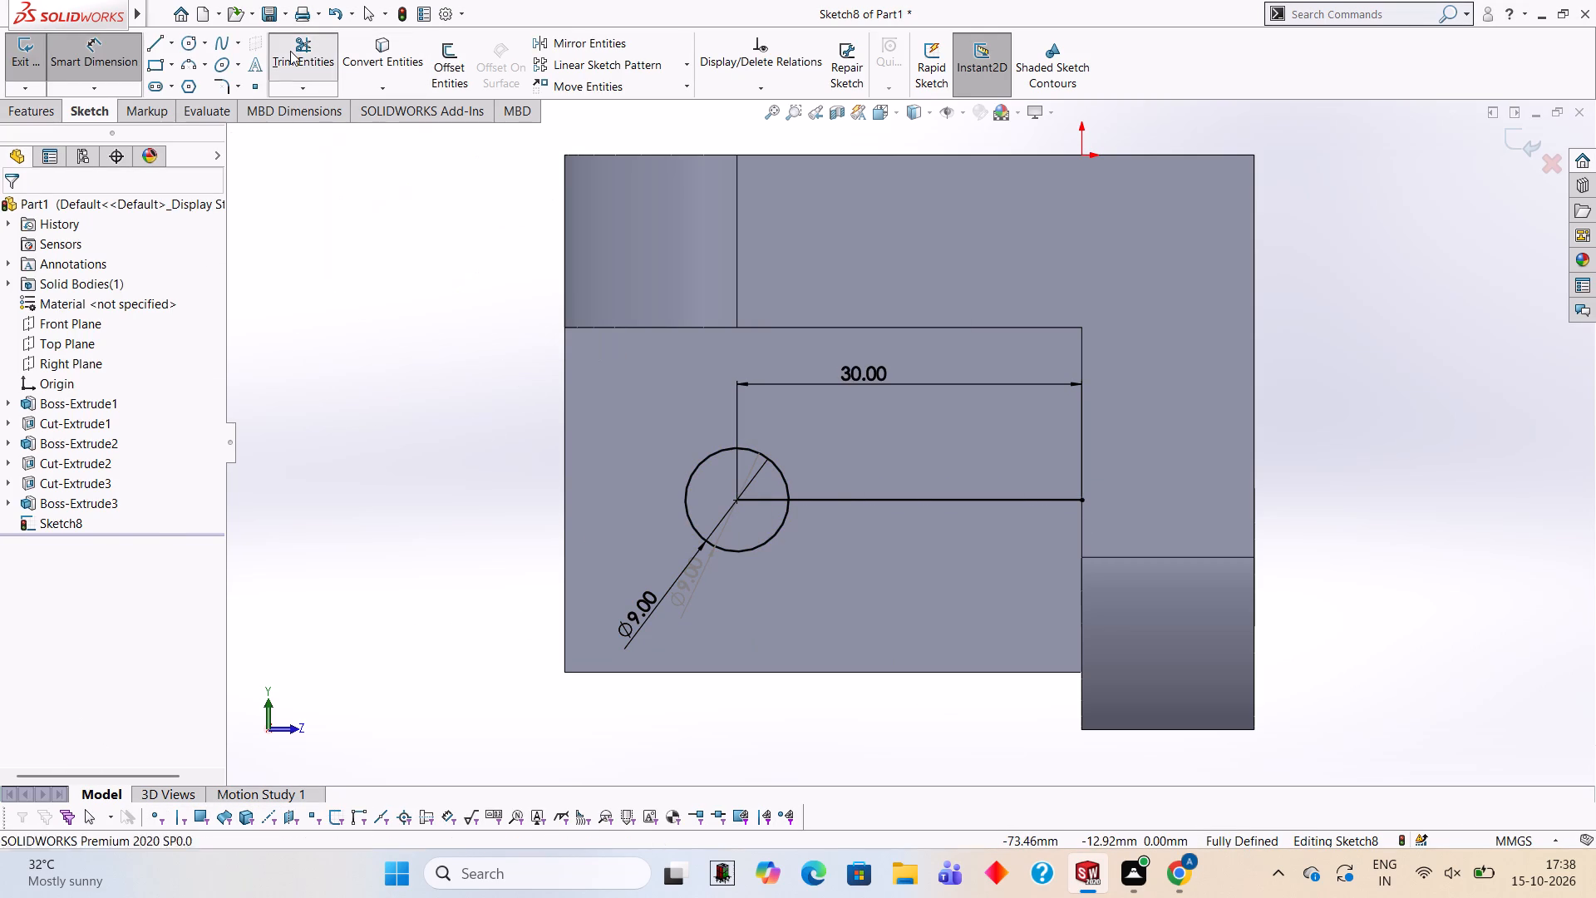
click(894, 501)
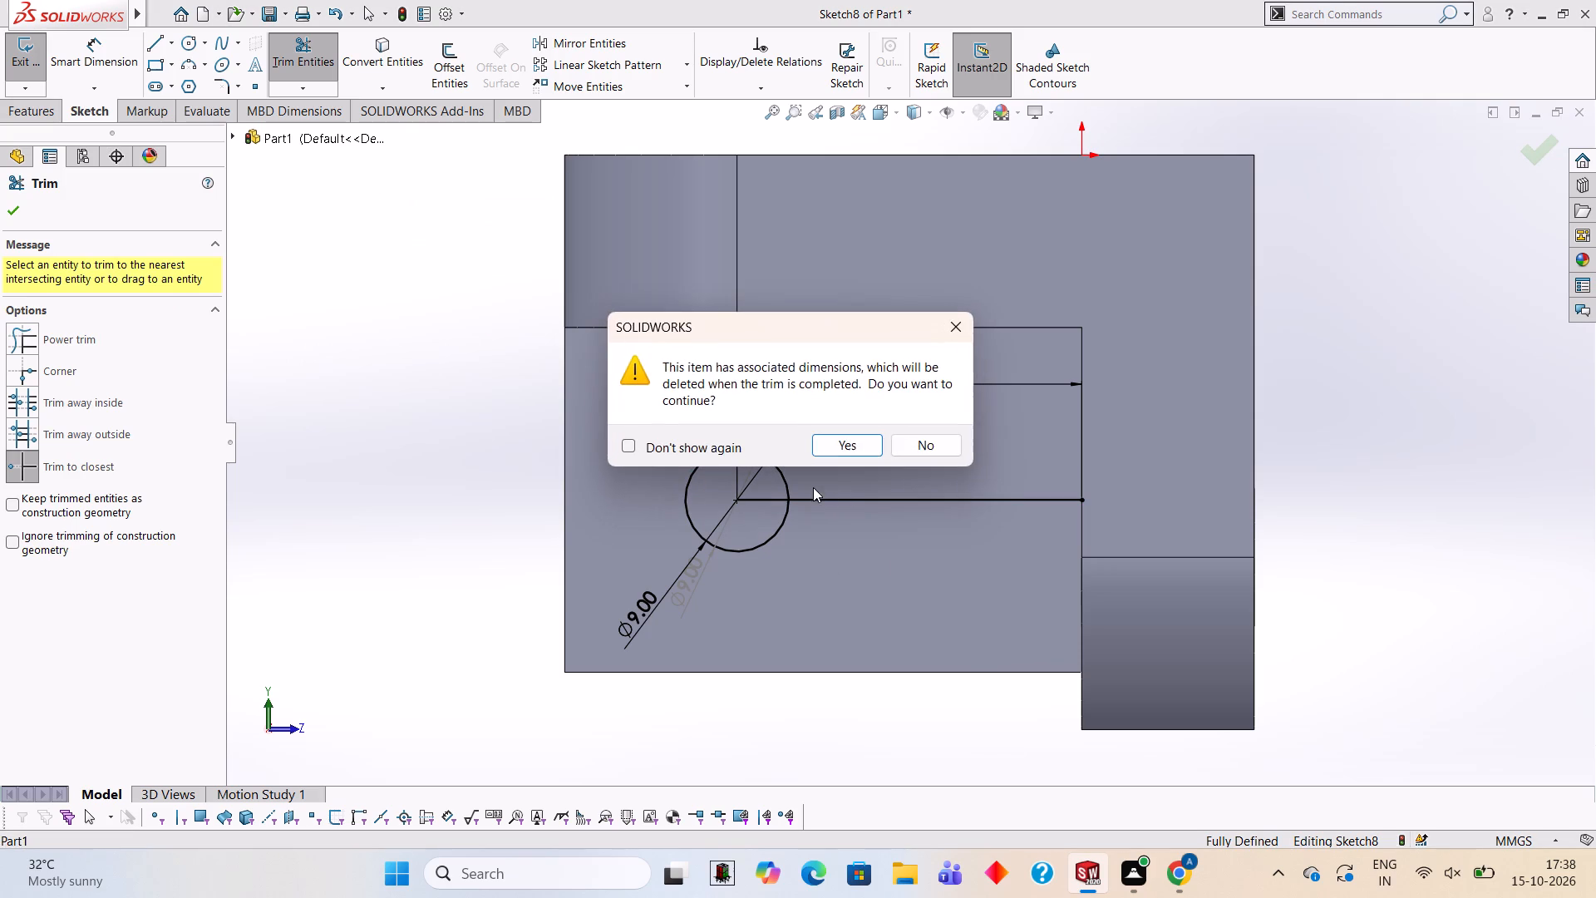
click(843, 450)
click(763, 496)
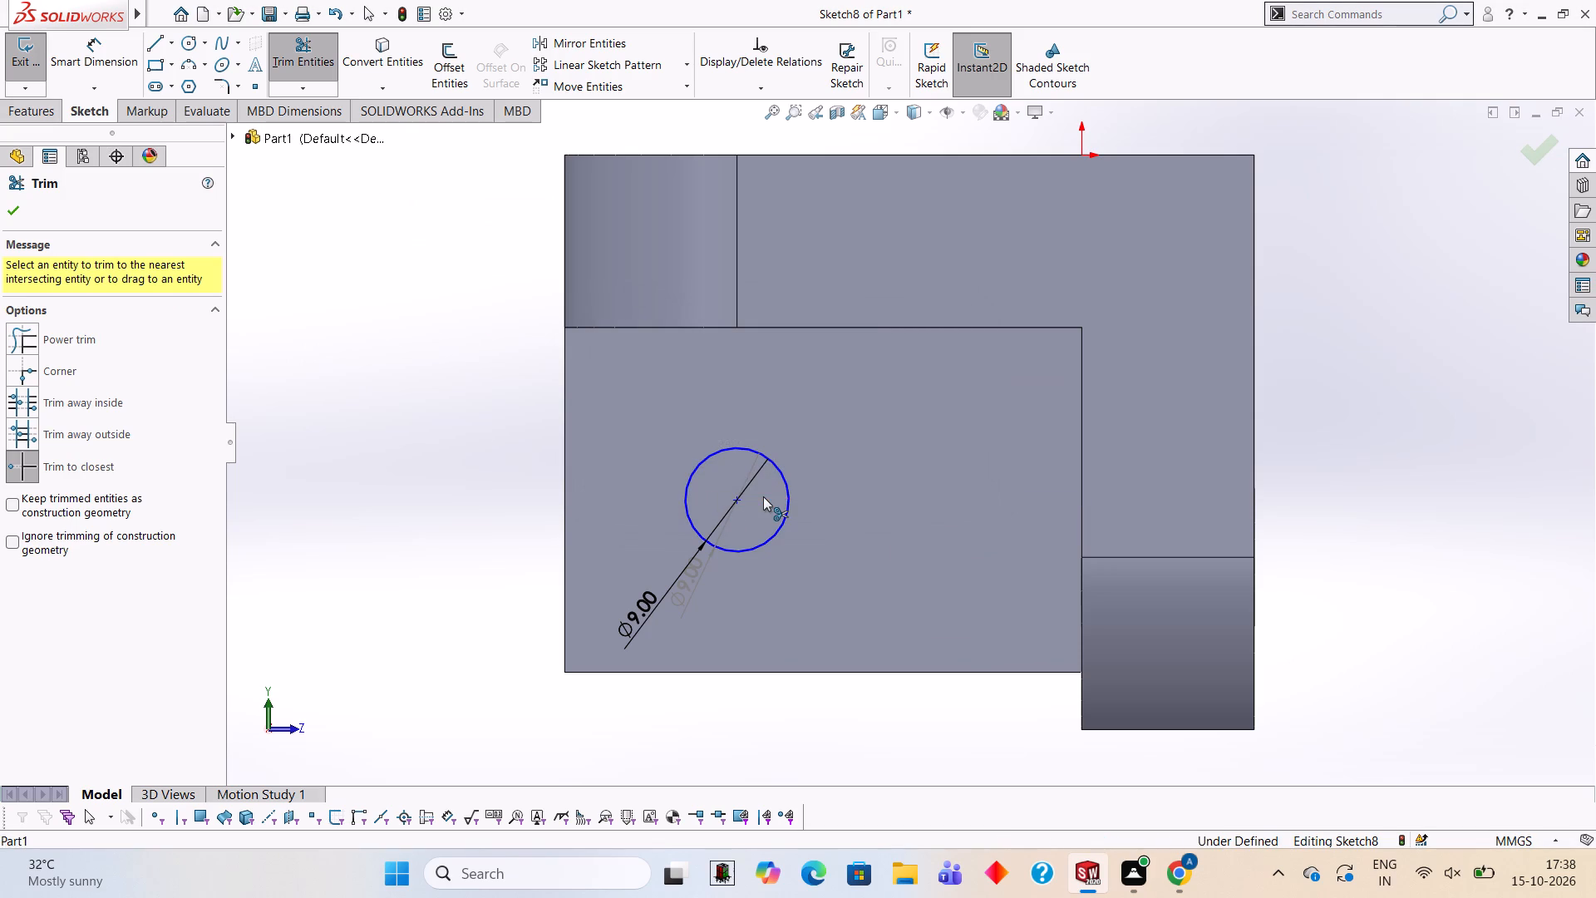
key(Escape)
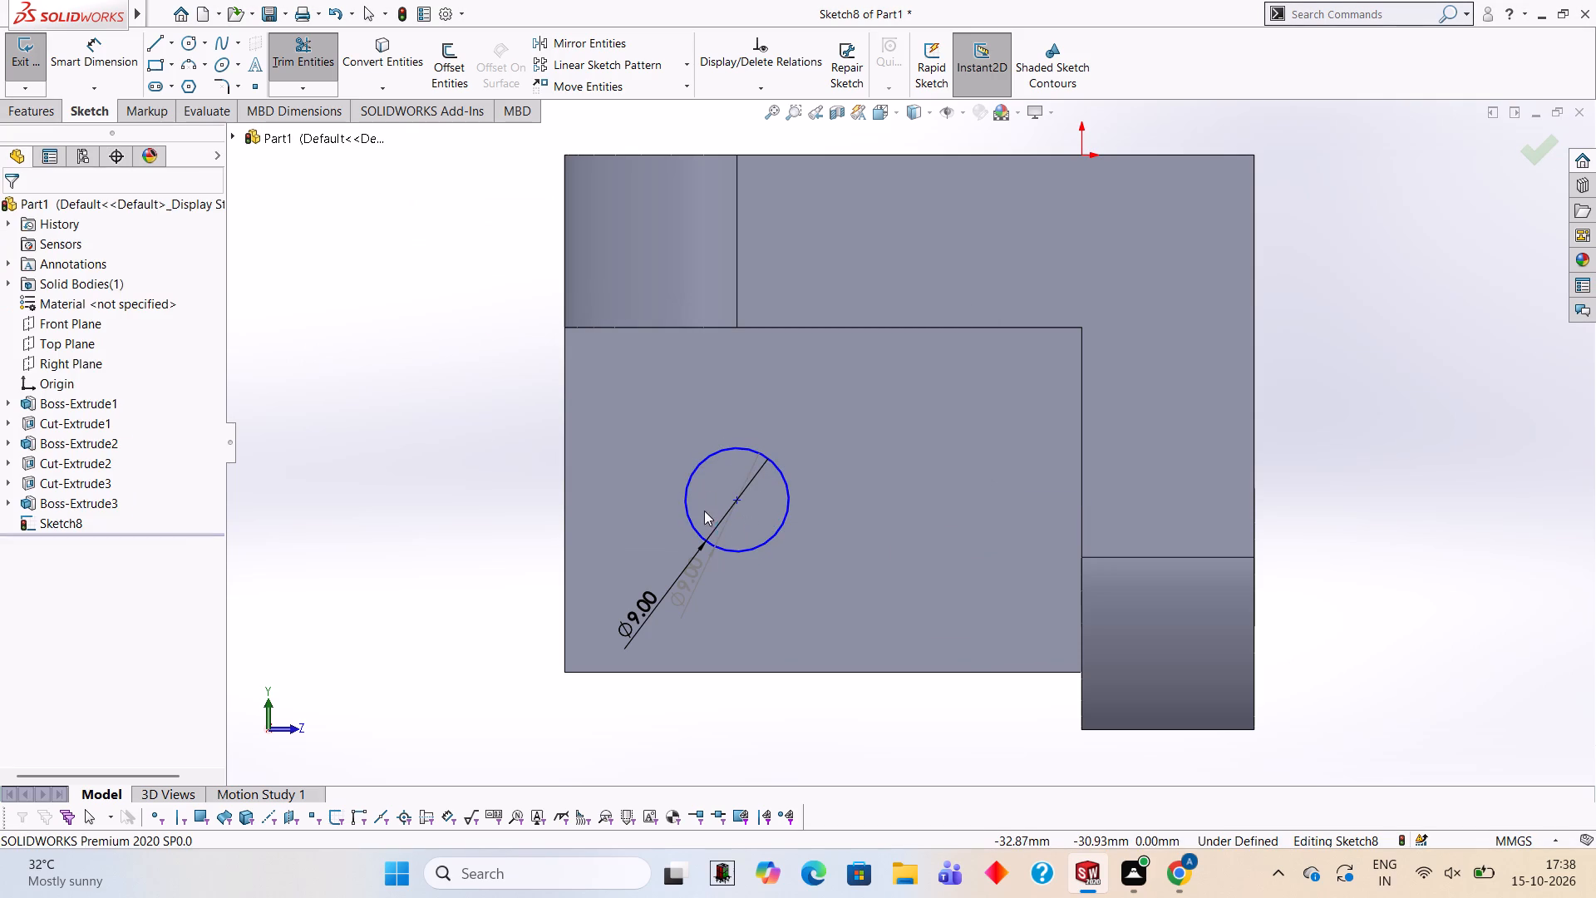
Delete both diameter dimensions attached to the circle.
right_click(627, 605)
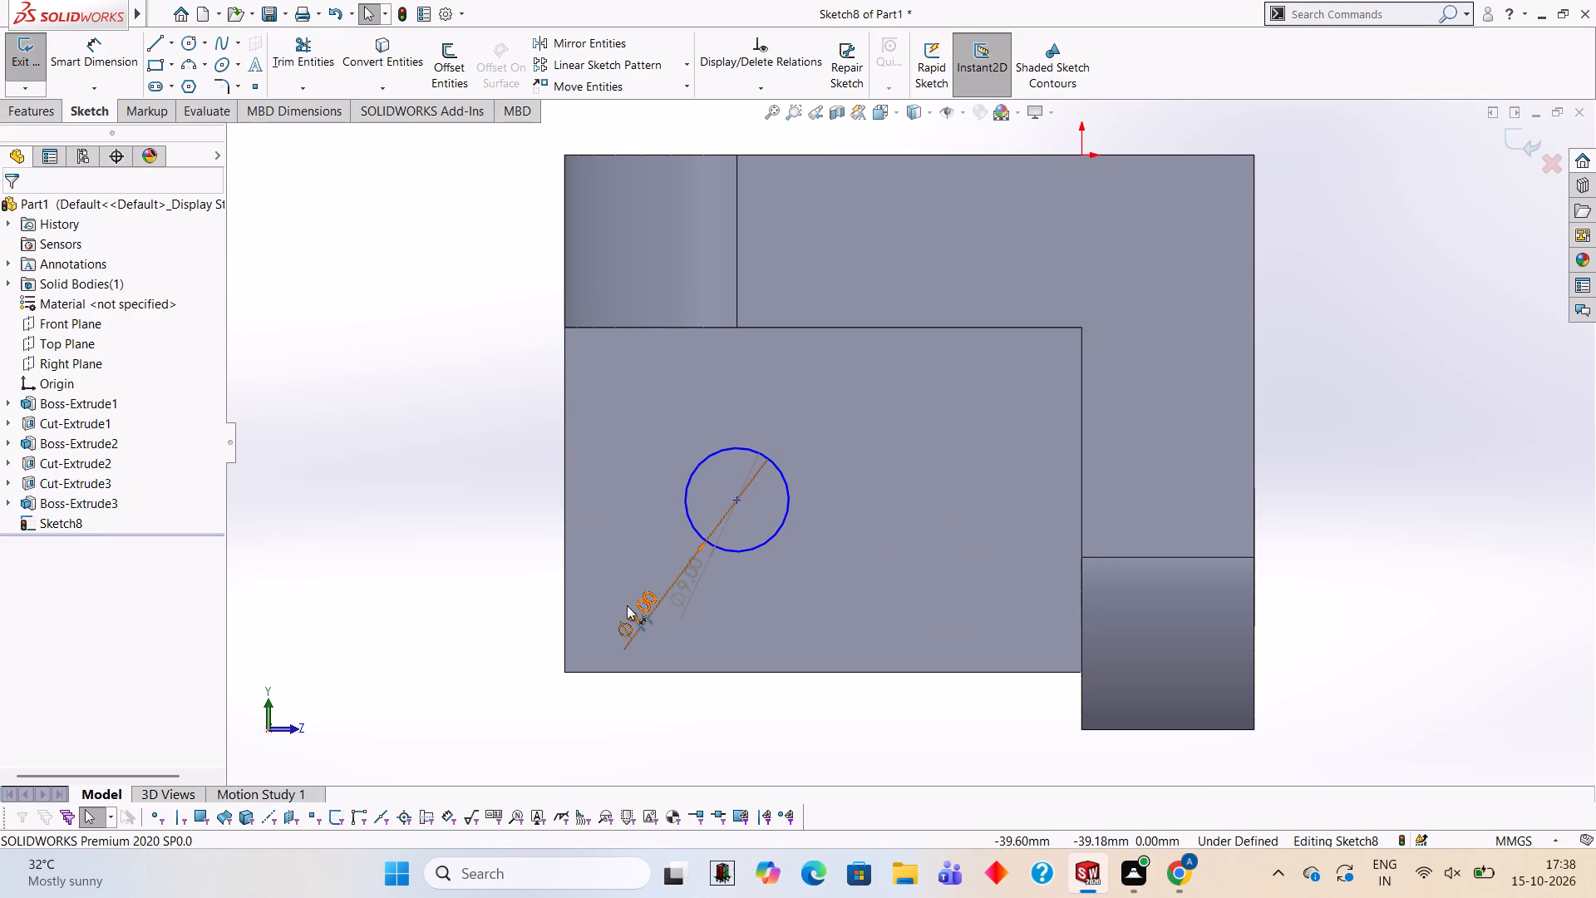
click(695, 679)
right_click(697, 590)
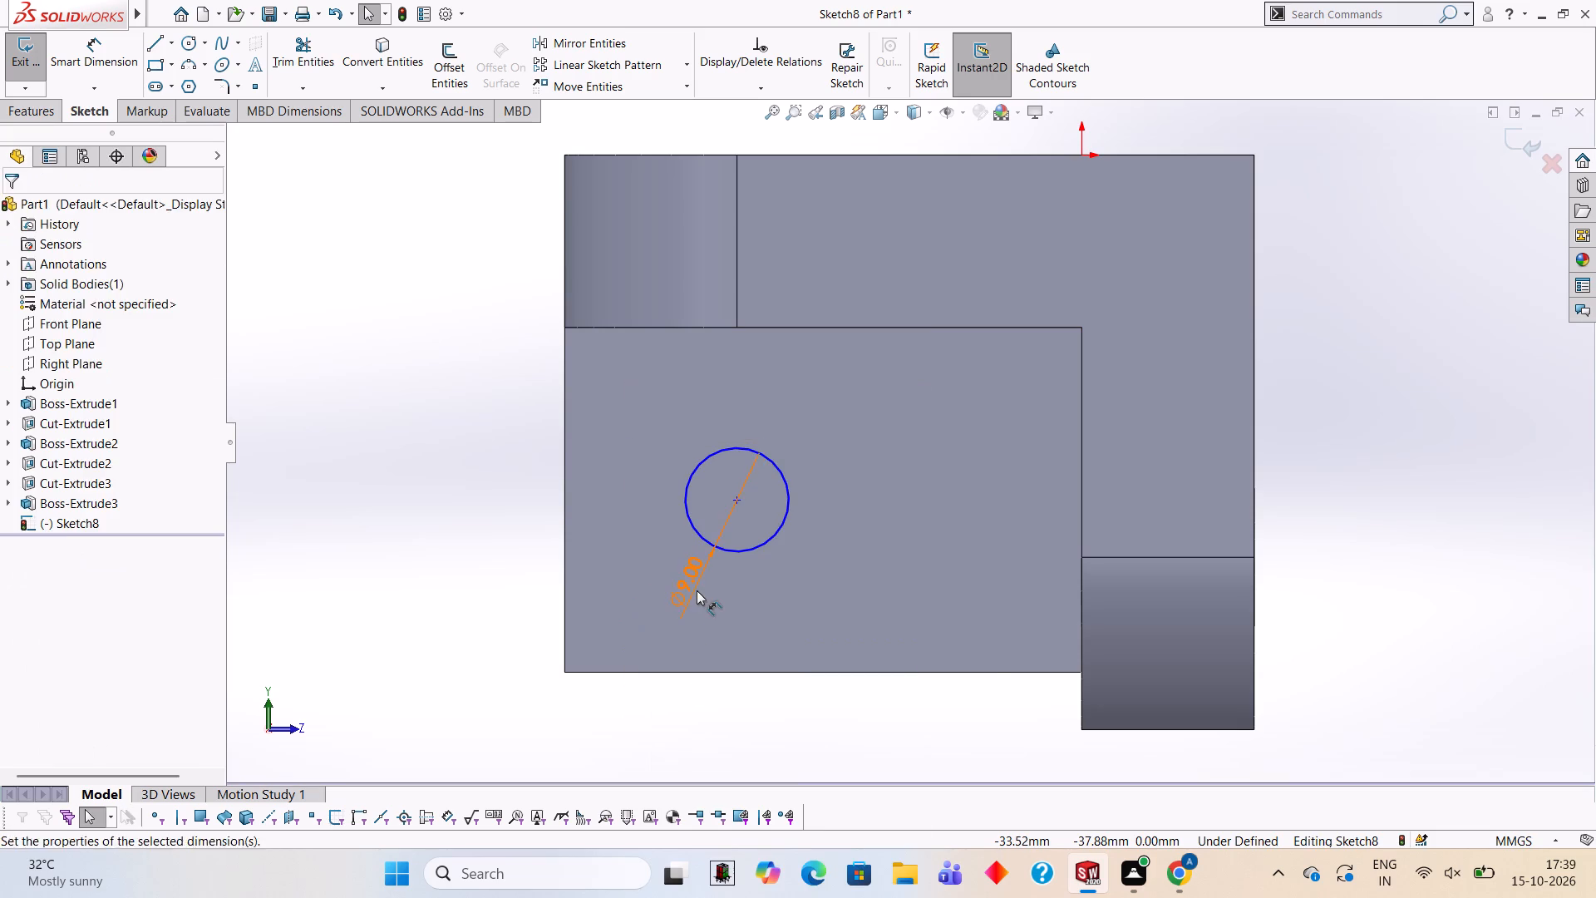
click(748, 687)
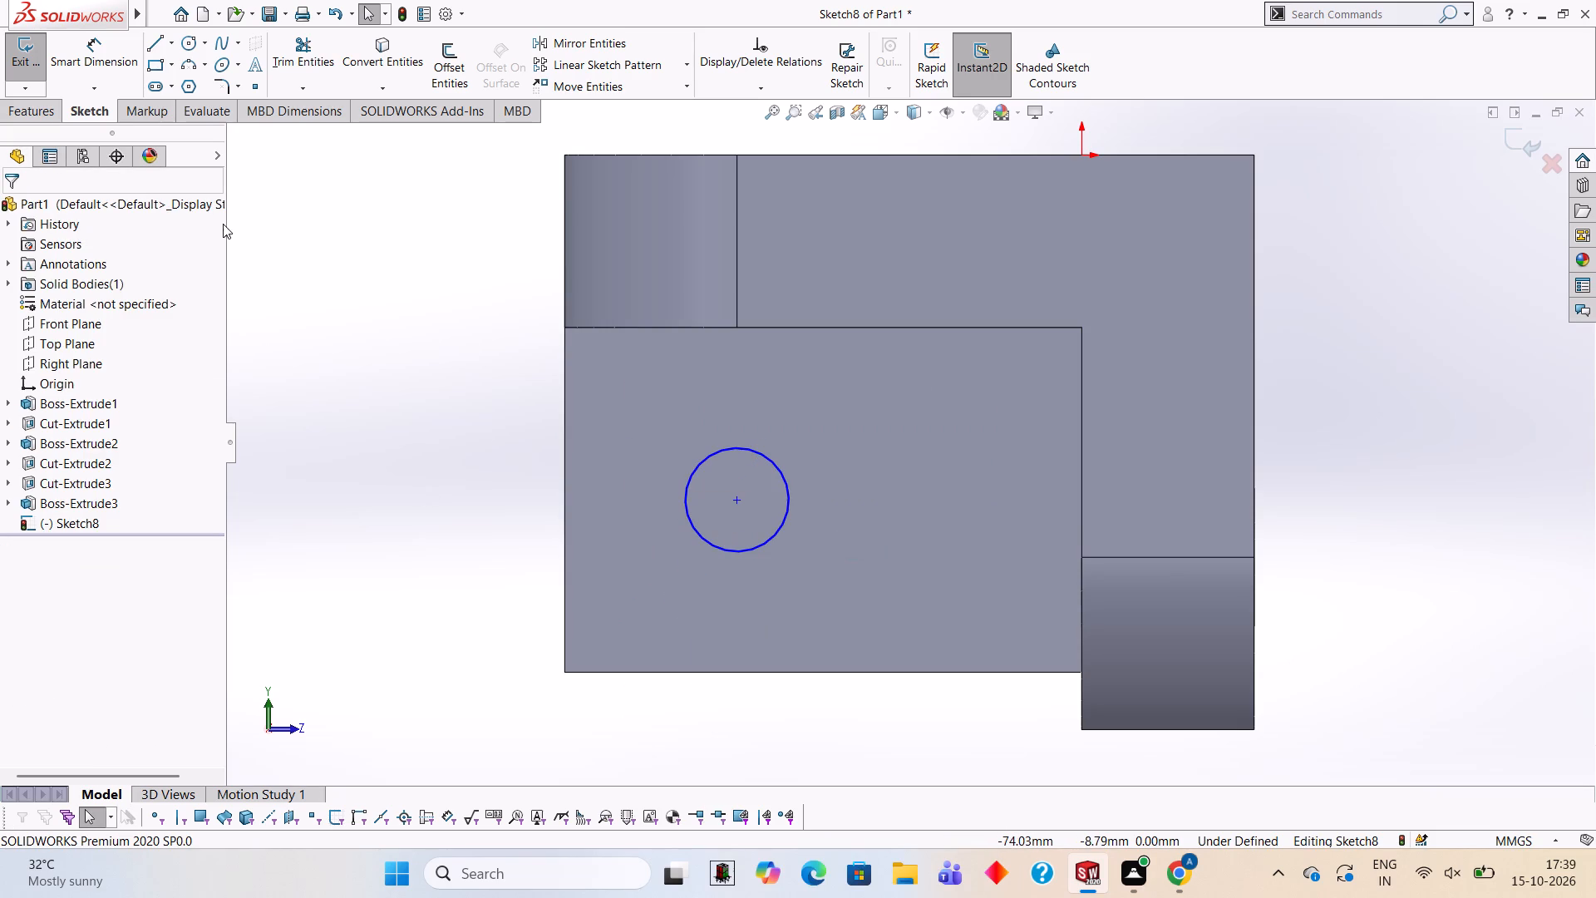
Cut-extrude the circle as a blind hole 60 mm deep into the block.
click(44, 106)
click(293, 67)
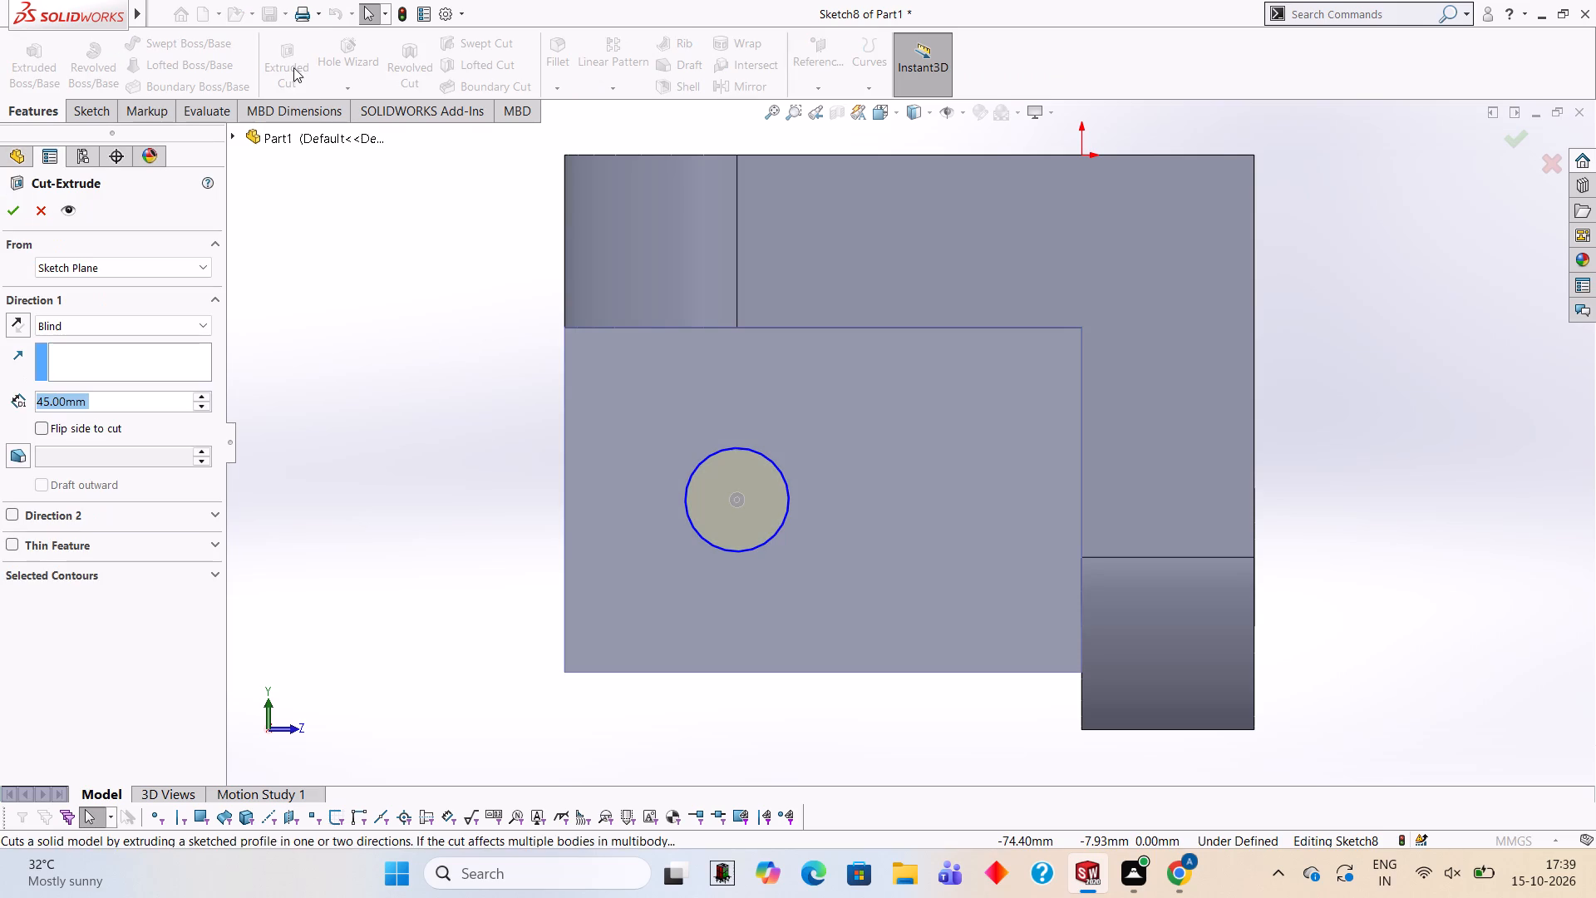
middle_drag(619, 575, 798, 464)
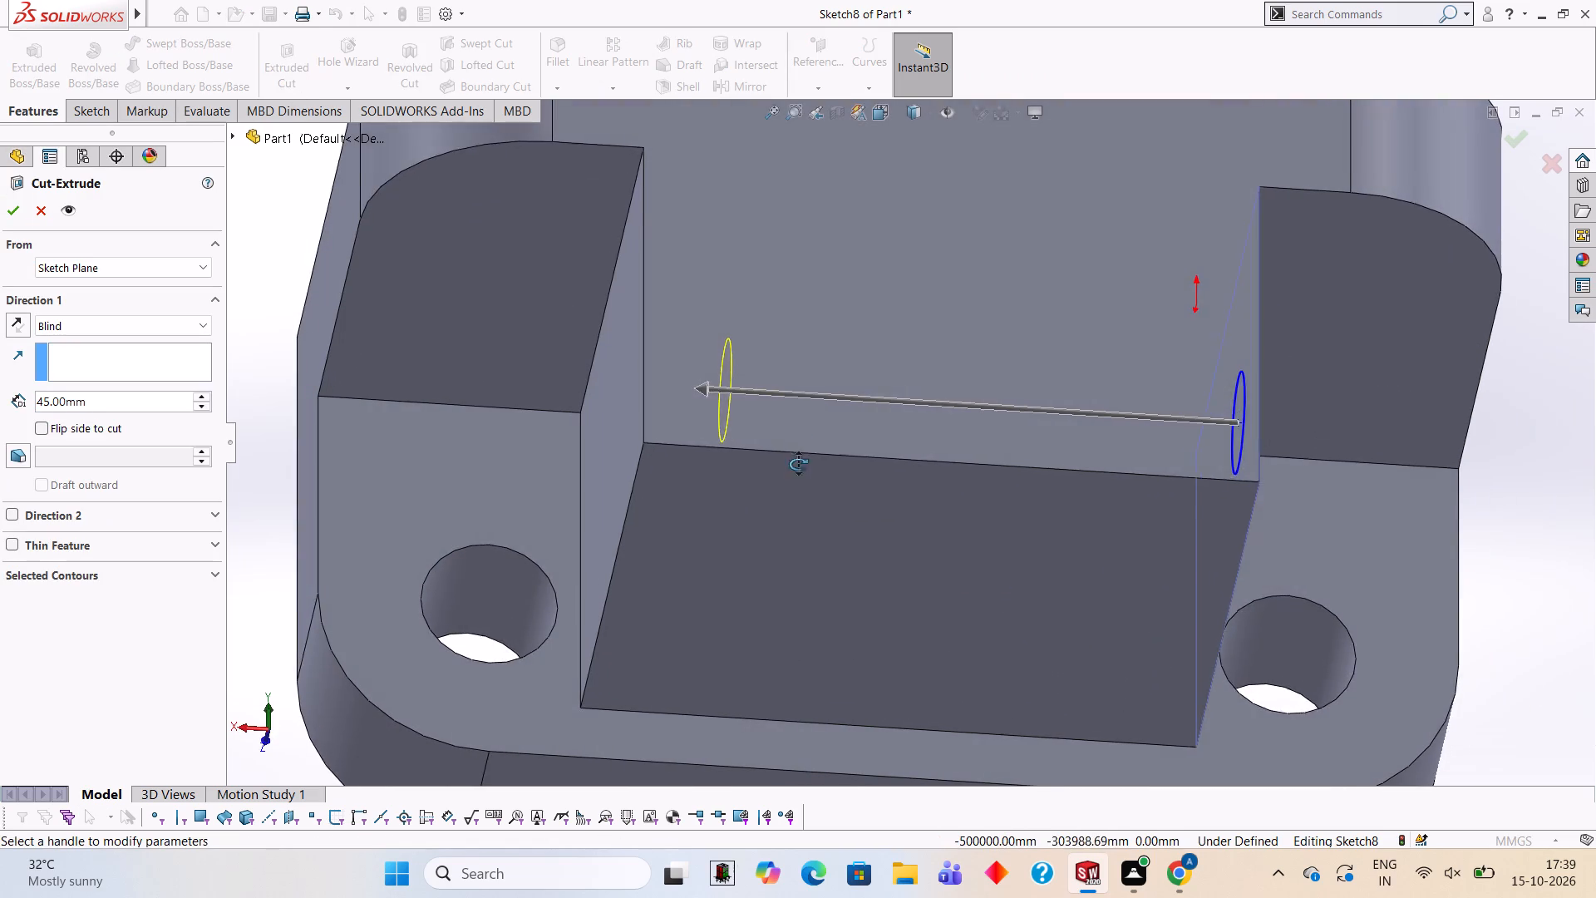
middle_drag(798, 464, 798, 466)
click(152, 400)
key(BackSpace)
key(BackSpace)
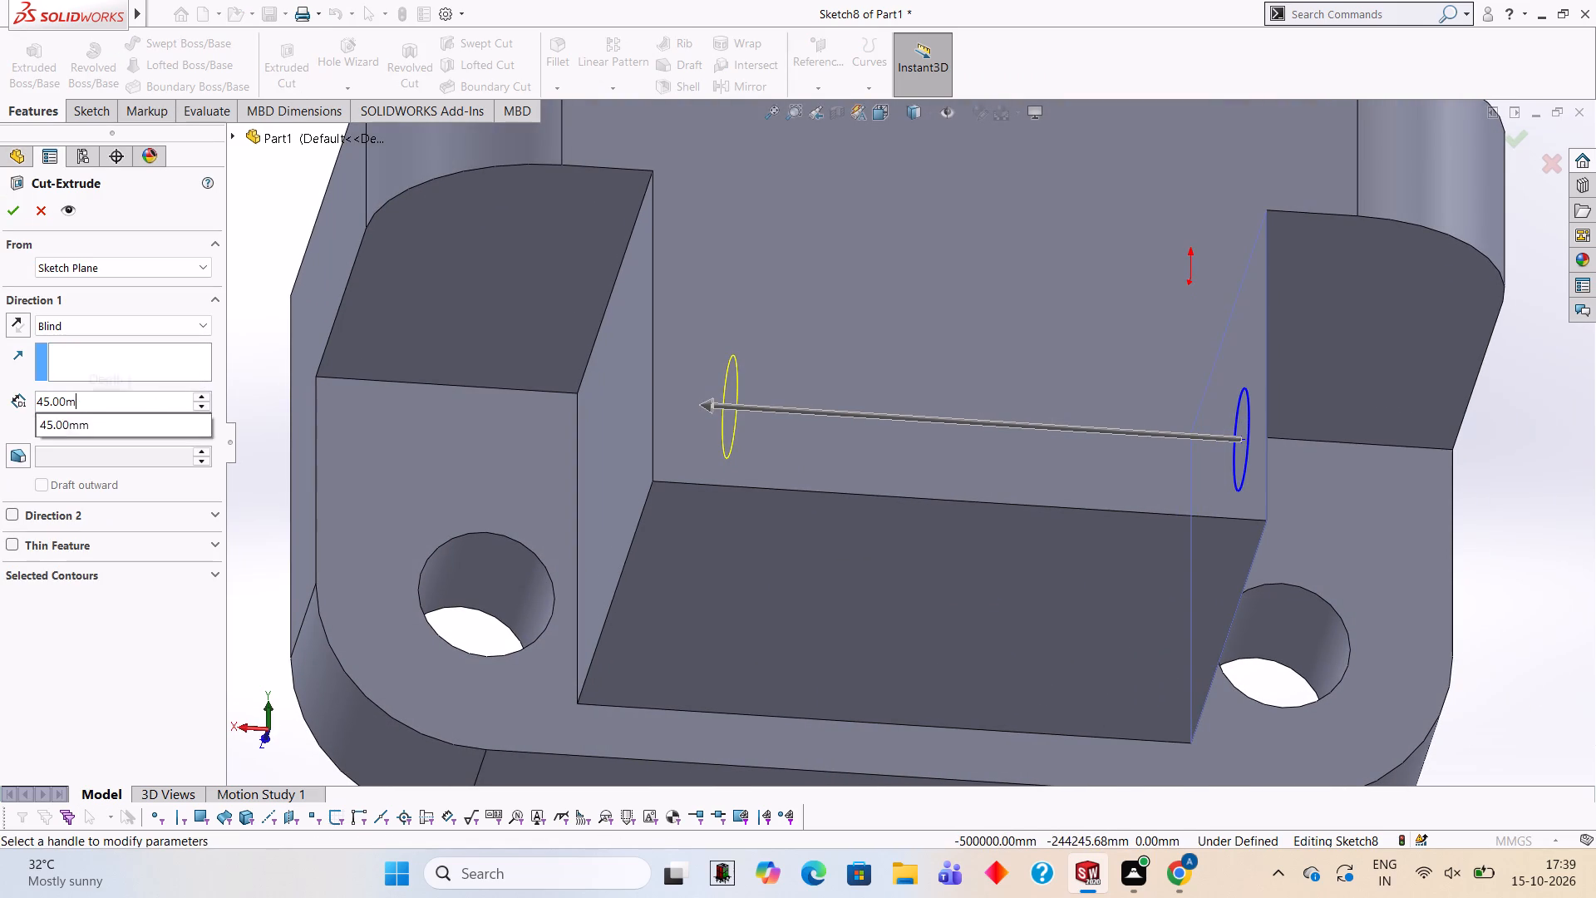
key(BackSpace)
key(BackSpace)
key(BackSpace)
key(BackSpace)
key(BackSpace)
text(60)
key(Return)
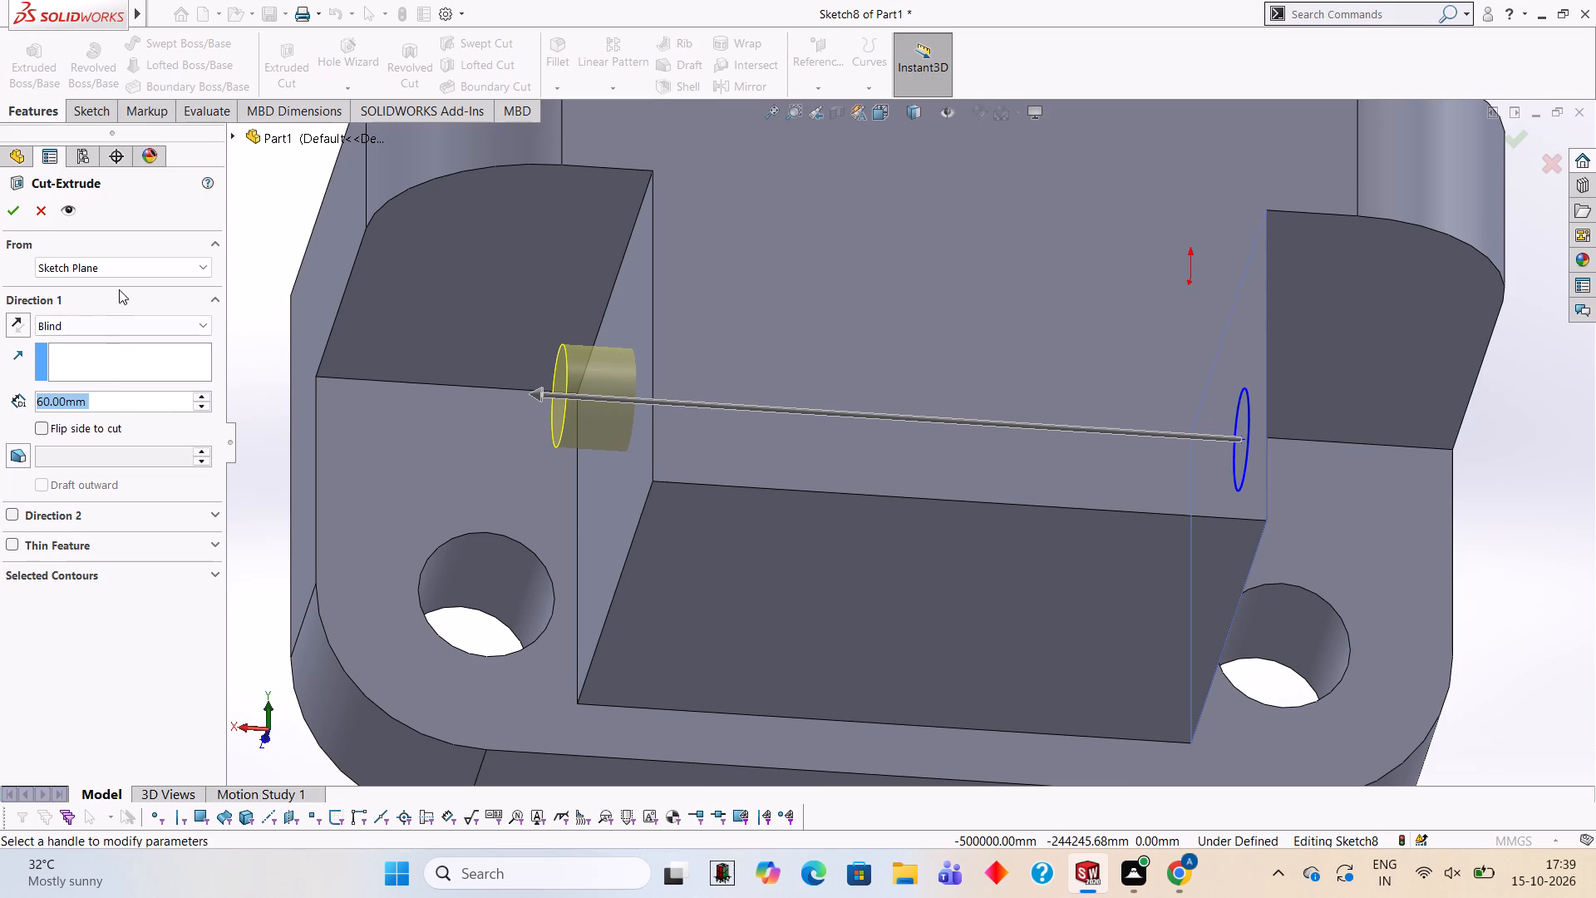
click(9, 213)
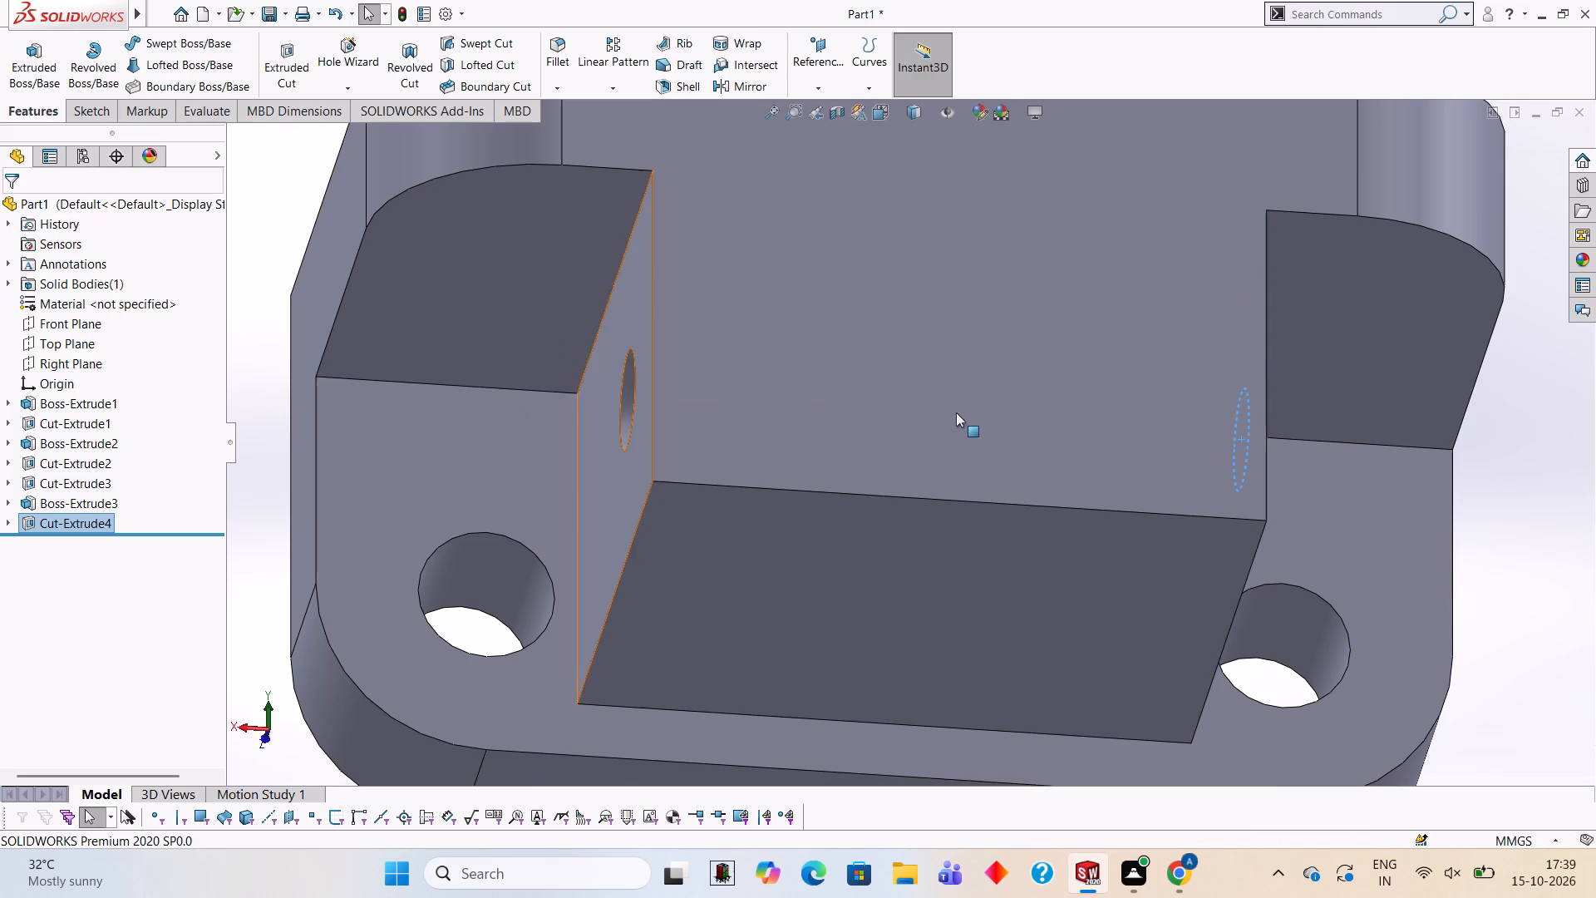
Start a sketch on the block's side face and draw a 30 mm line along its lower edge from the corner at the holed leg.
scroll(956, 412, up, 2)
scroll(1150, 414, up, 1)
middle_drag(1150, 414, 961, 457)
click(1377, 368)
middle_drag(1249, 346, 1294, 466)
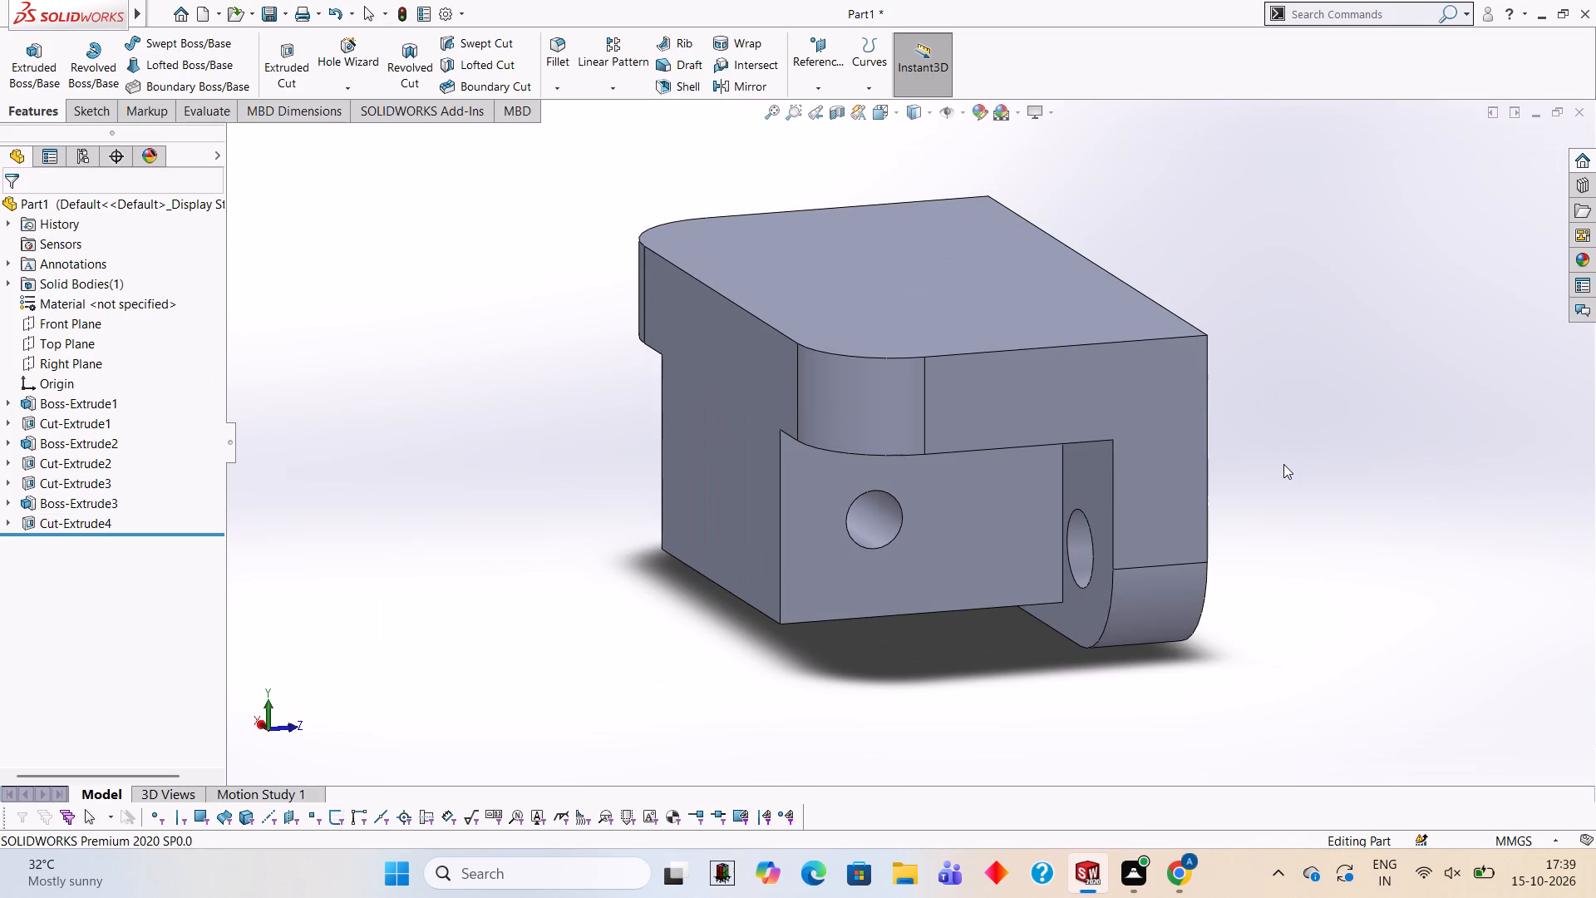
middle_drag(1338, 469, 1328, 434)
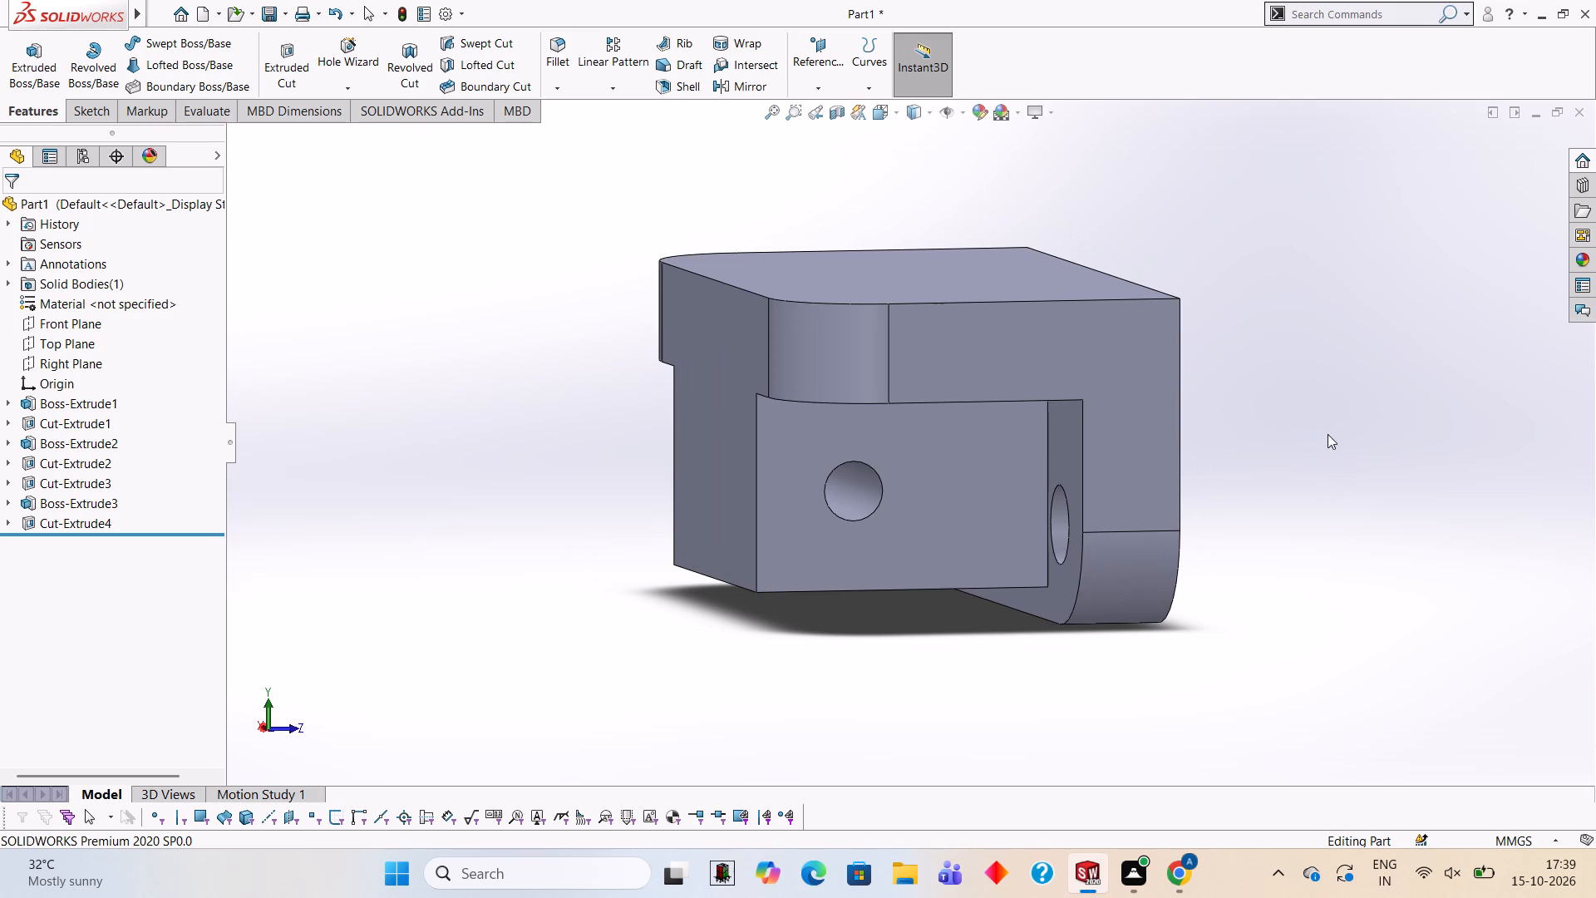
middle_drag(1304, 357, 1285, 357)
click(889, 488)
click(961, 443)
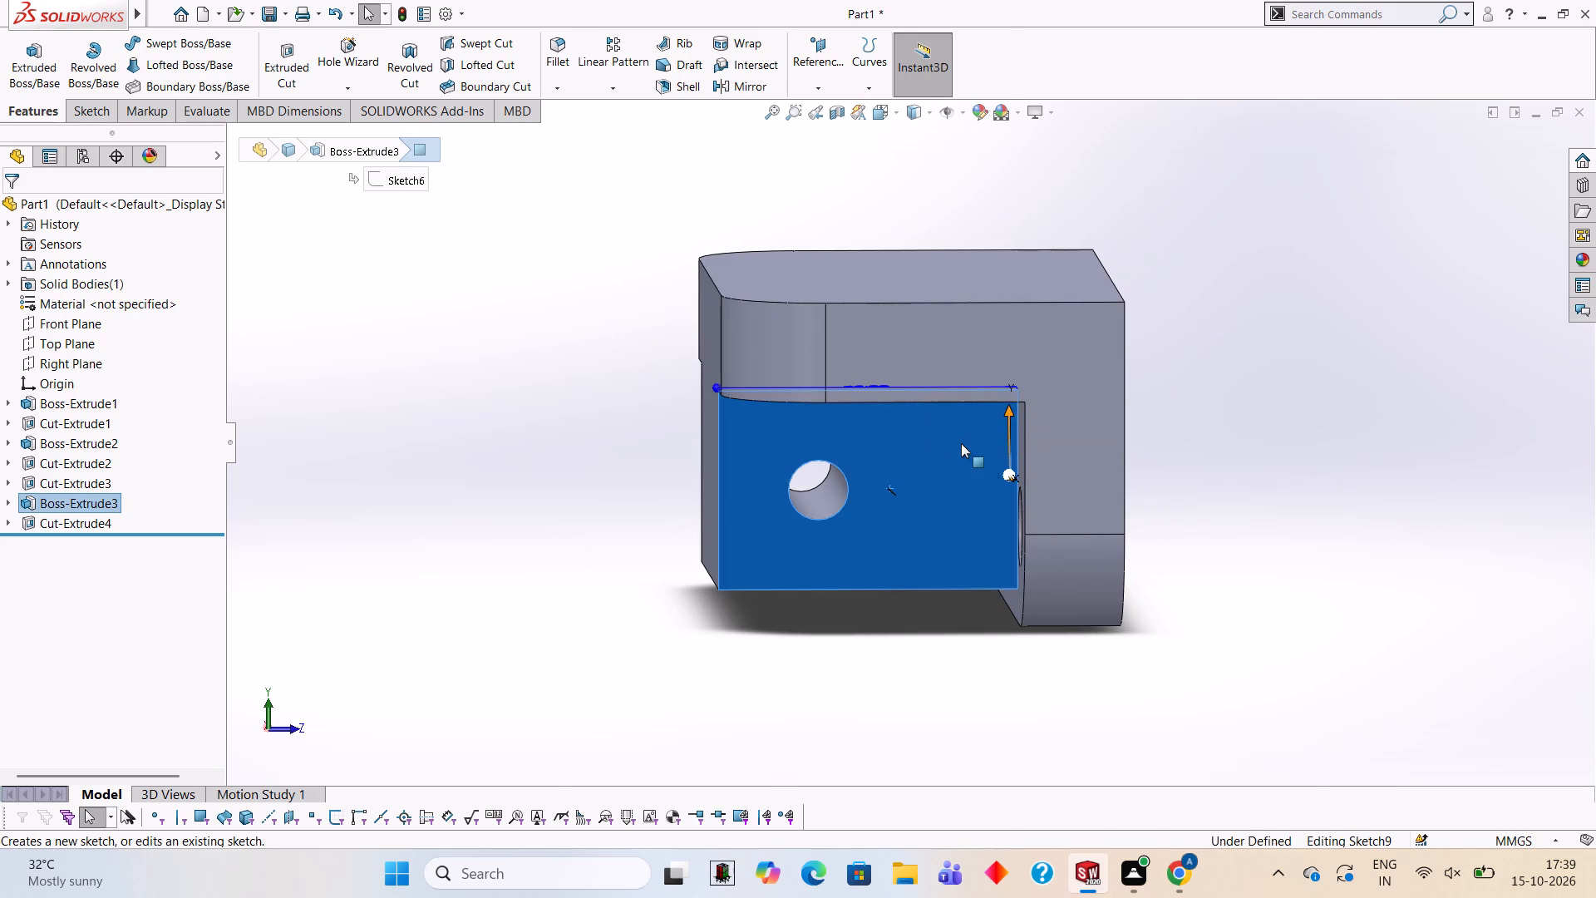
key(ctrl+8)
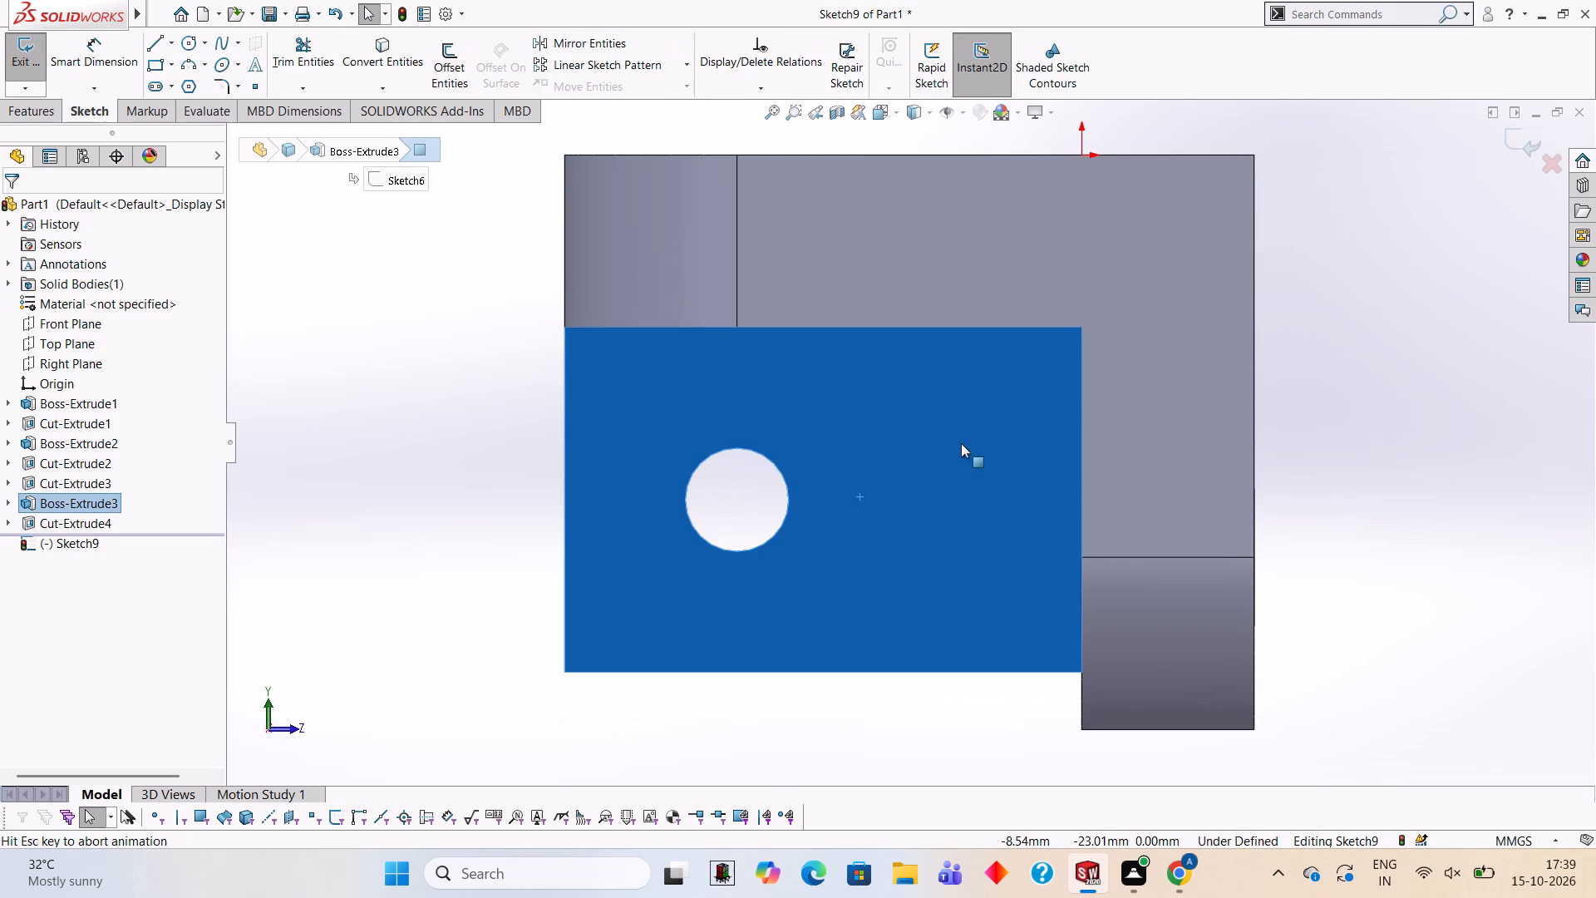
click(152, 43)
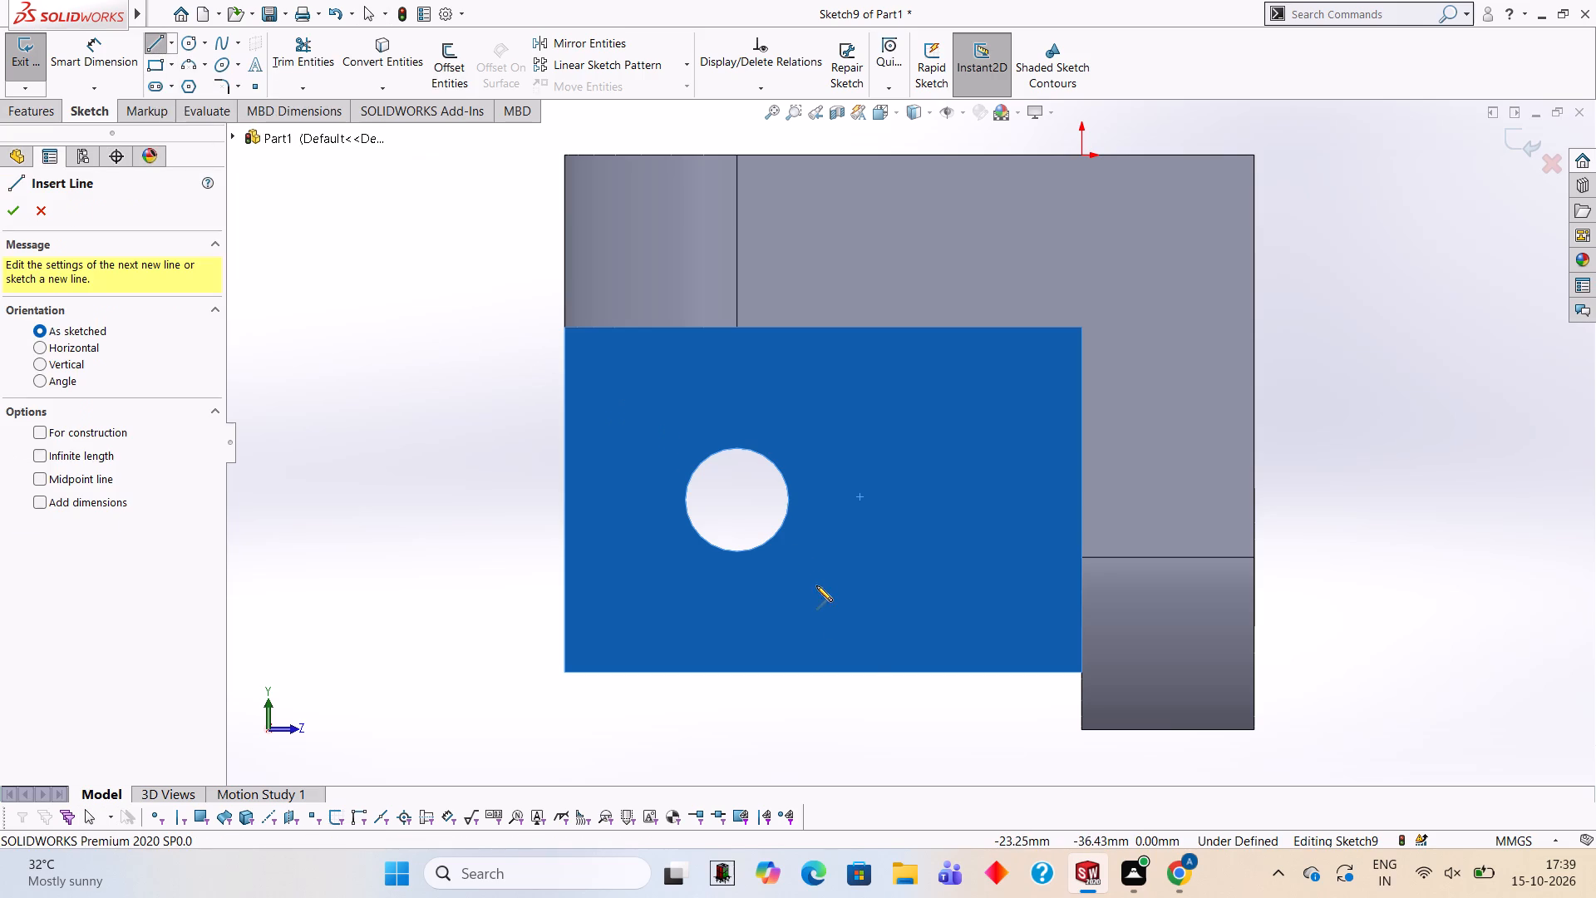
click(1081, 669)
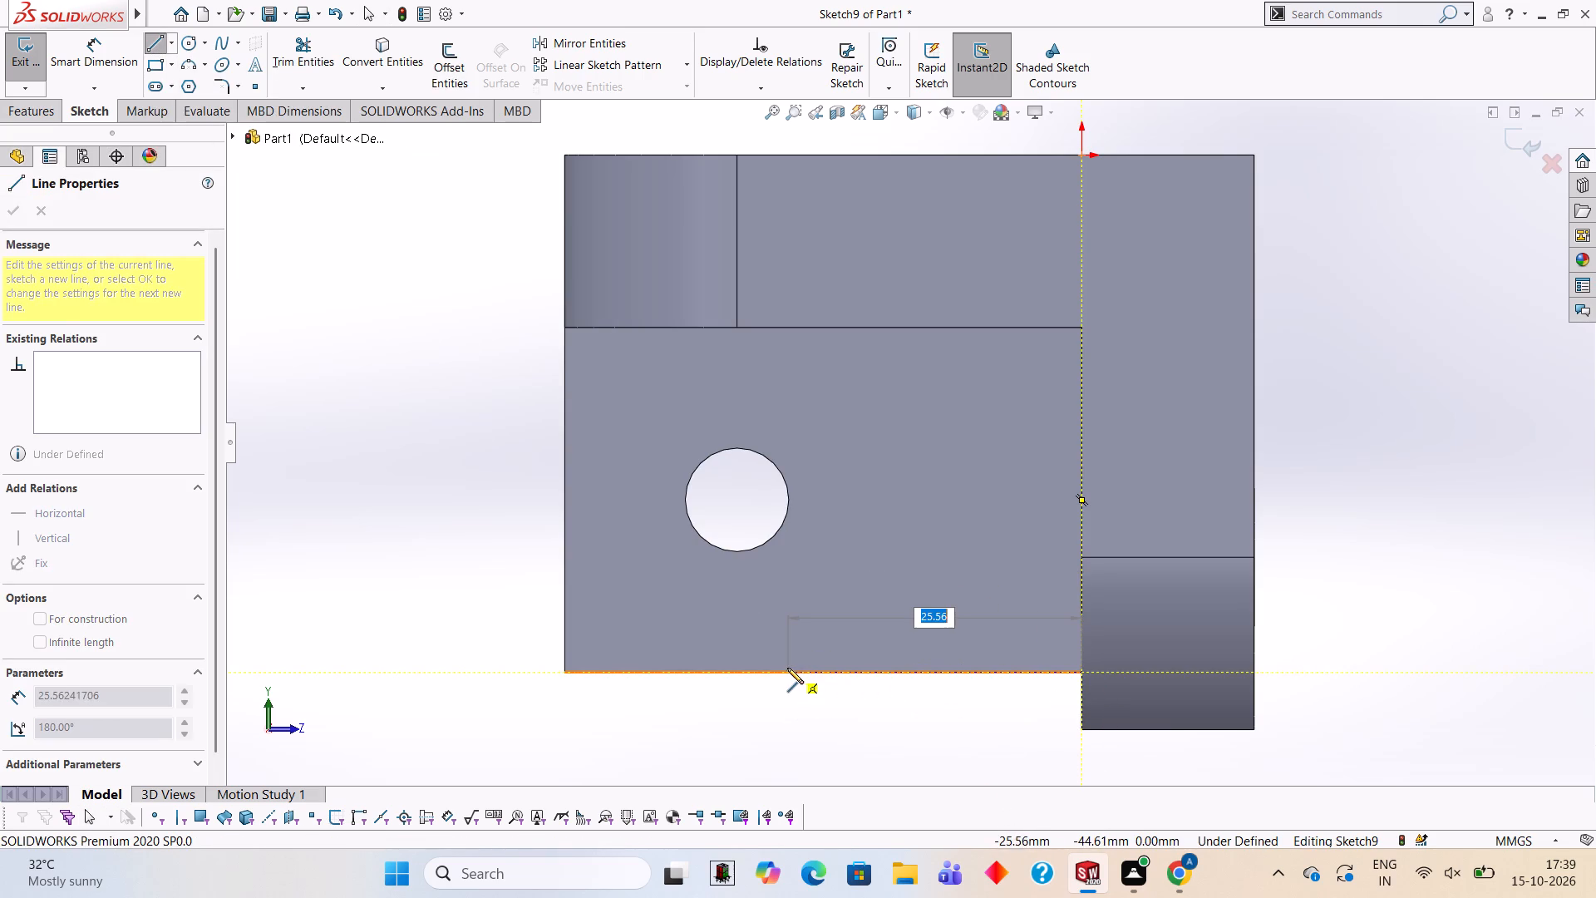
text(30)
key(Return)
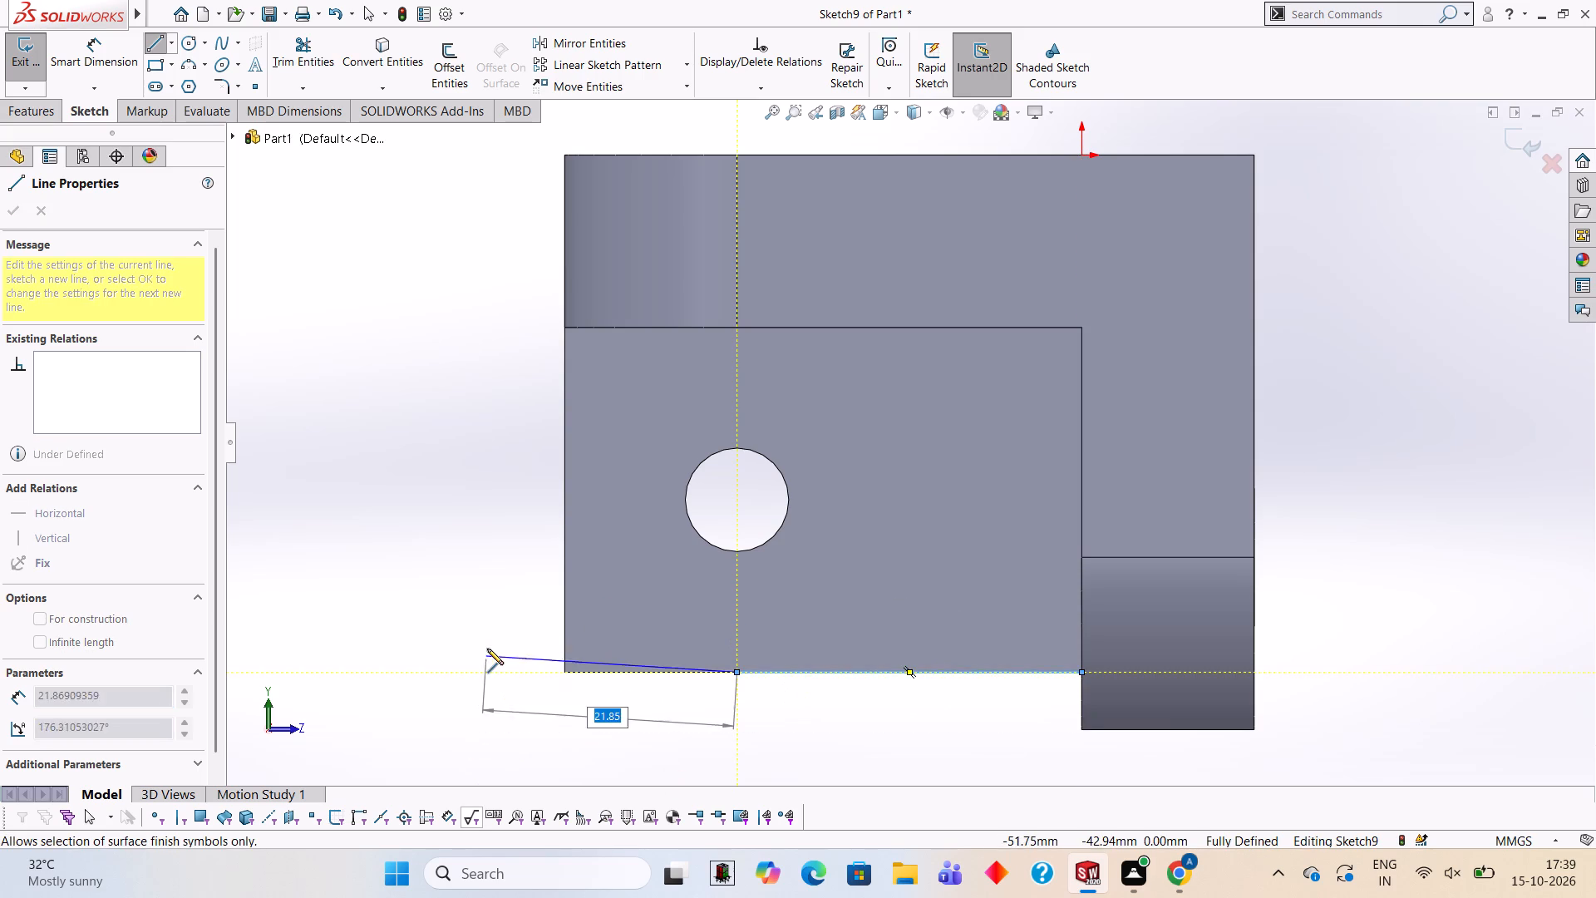
key(Escape)
Draw a 15 mm vertical line down the block's outer edge from its upper corner.
click(160, 46)
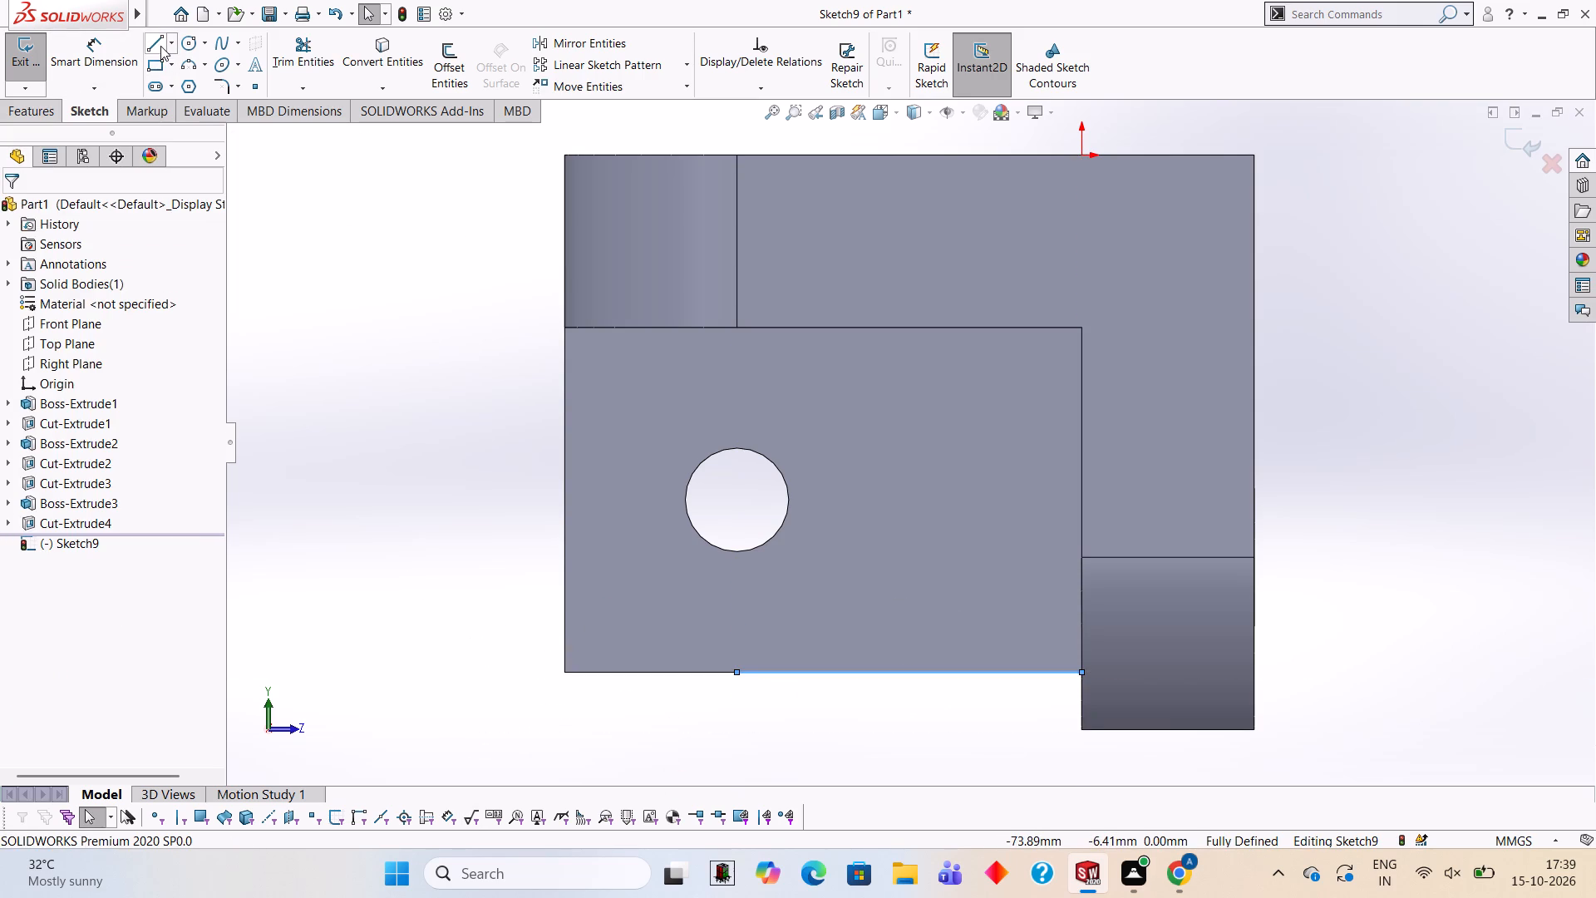
click(564, 328)
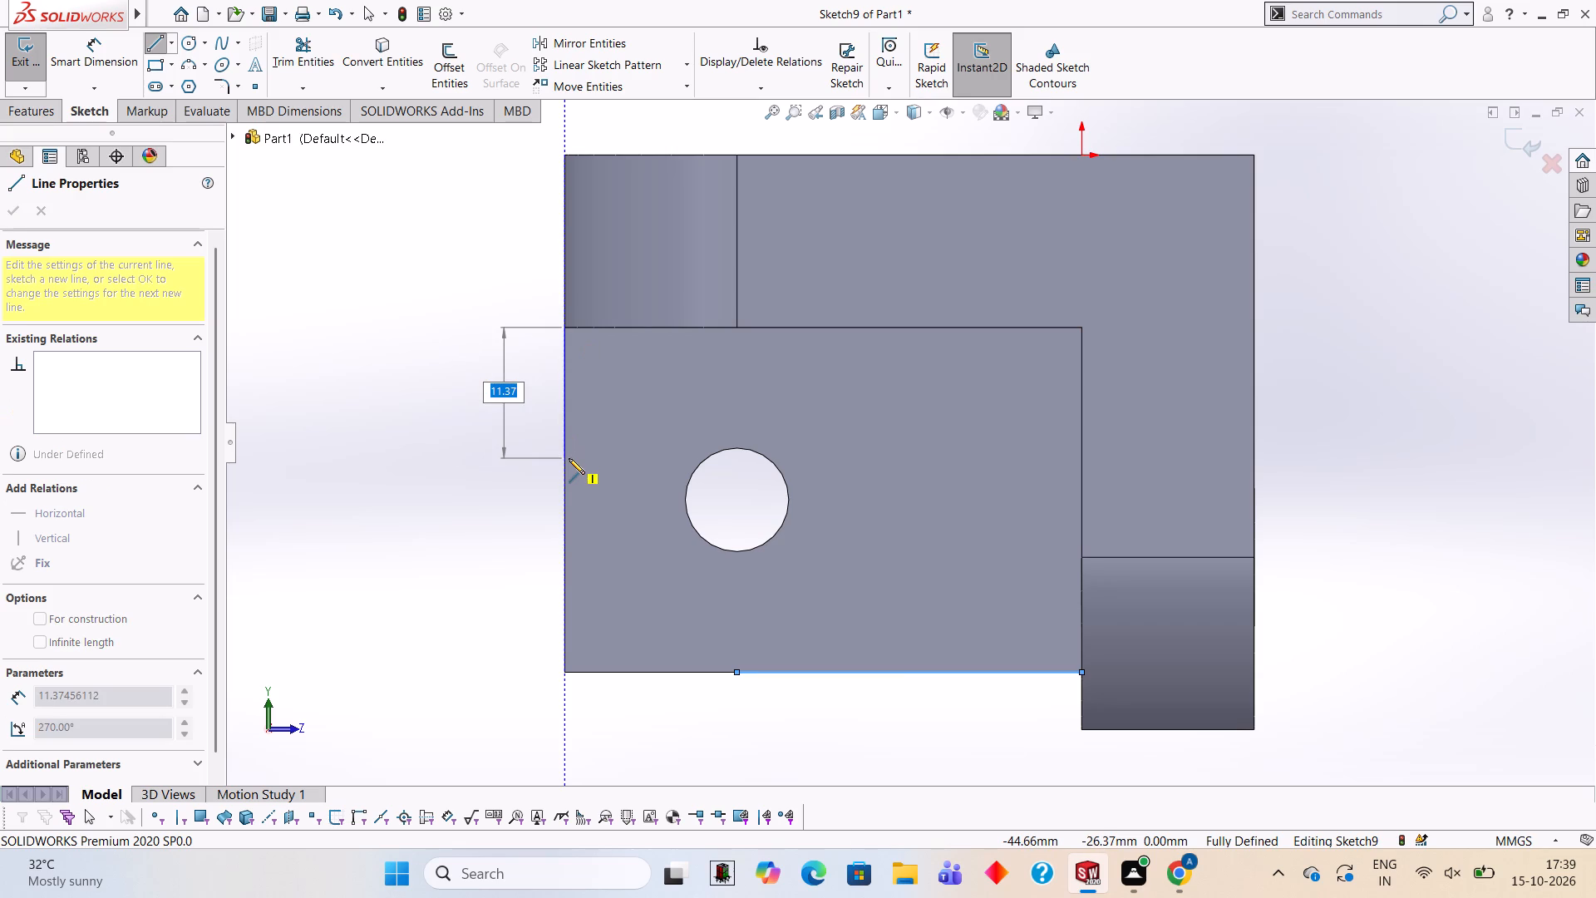
text(45)
key(BackSpace)
key(BackSpace)
text(15)
key(Return)
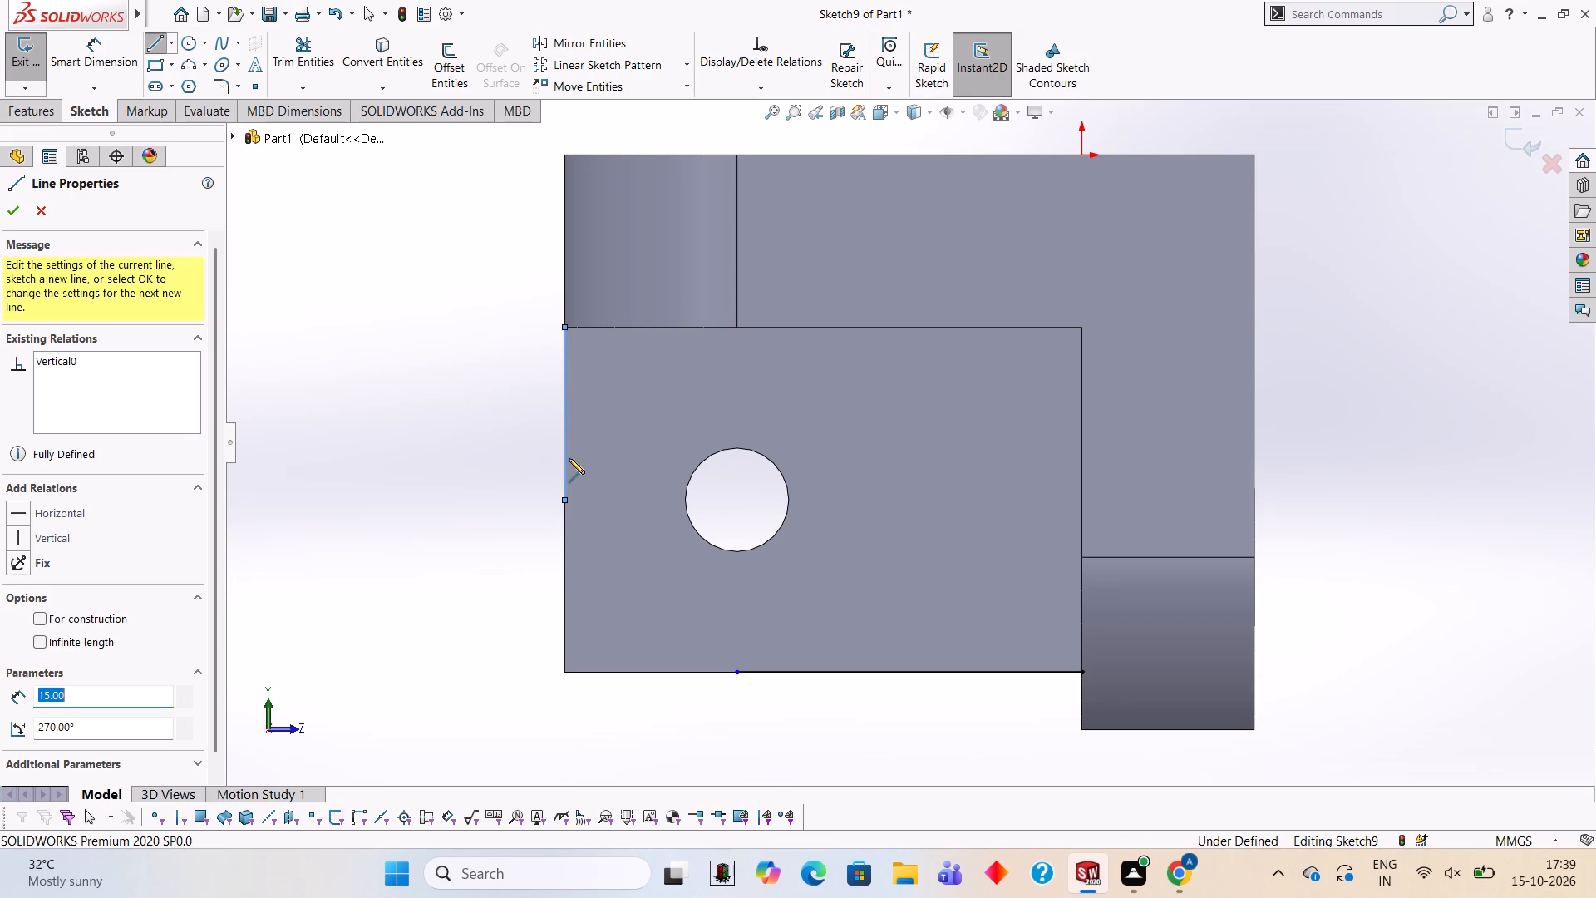
Join the lower end of the 15 mm line to the free end of the 30 mm line with a diagonal line.
click(735, 673)
key(Escape)
key(Escape)
key(Escape)
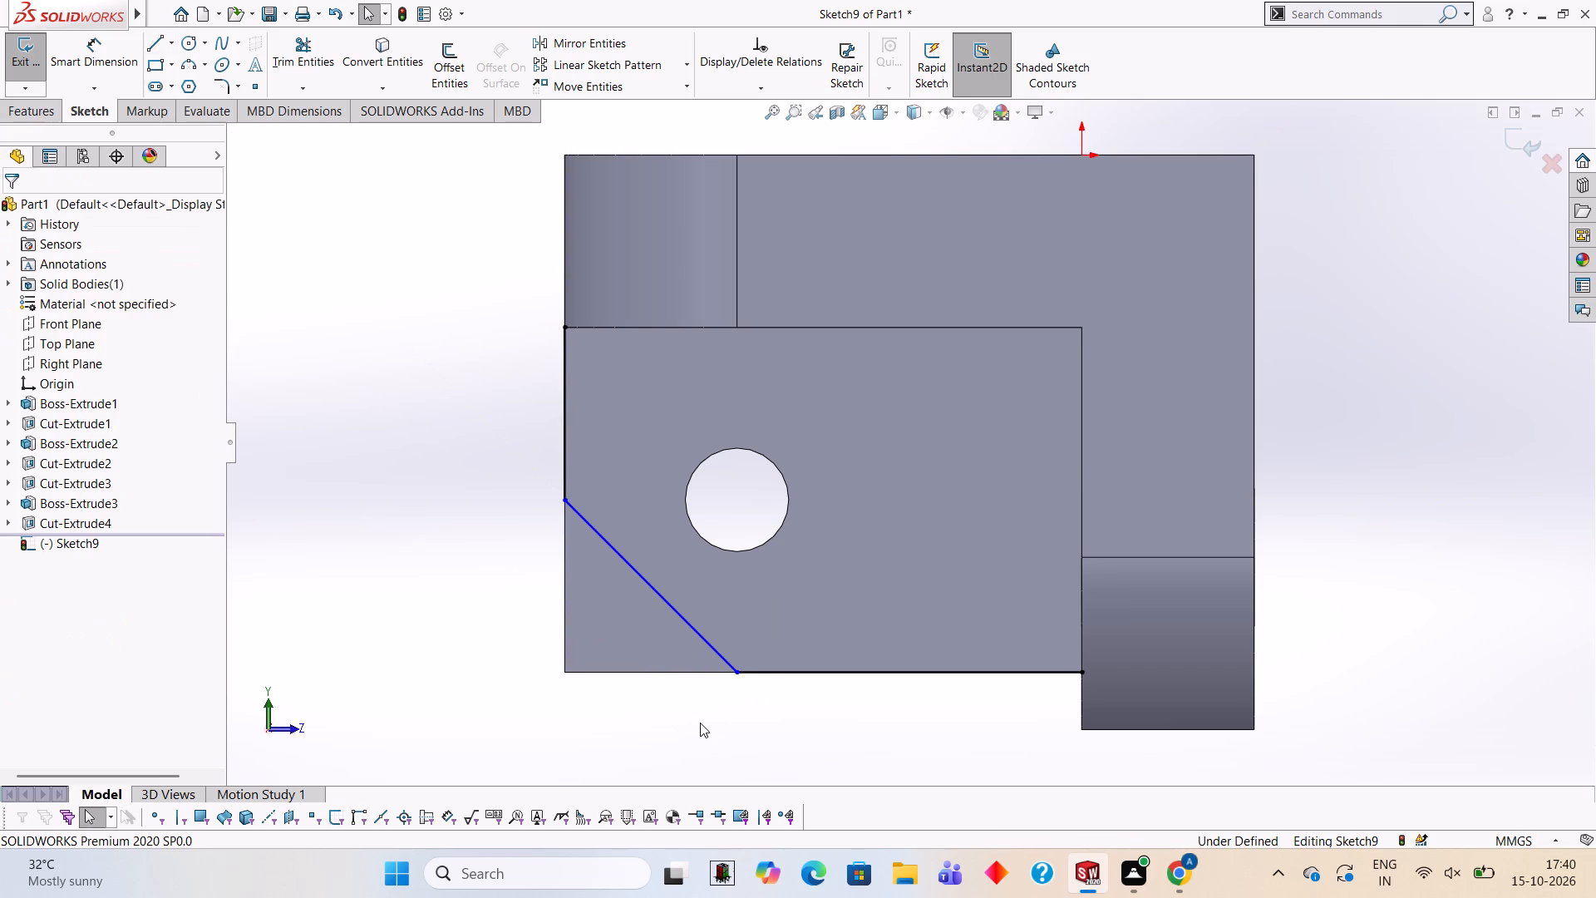
key(Escape)
key(Escape)
key(Escape)
key(Escape)
key(Escape)
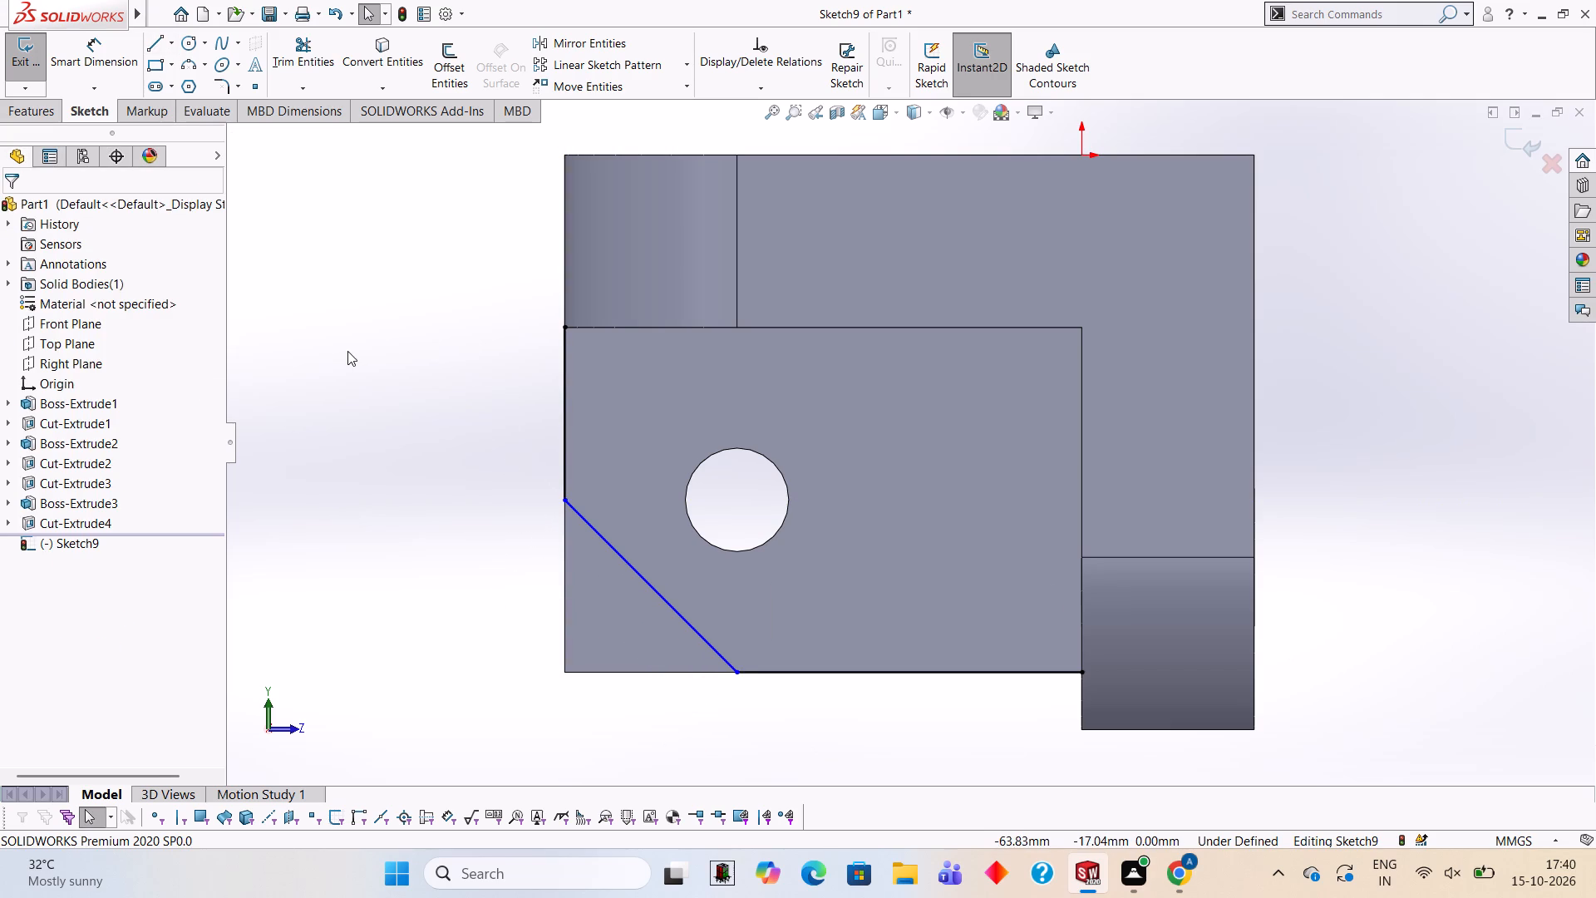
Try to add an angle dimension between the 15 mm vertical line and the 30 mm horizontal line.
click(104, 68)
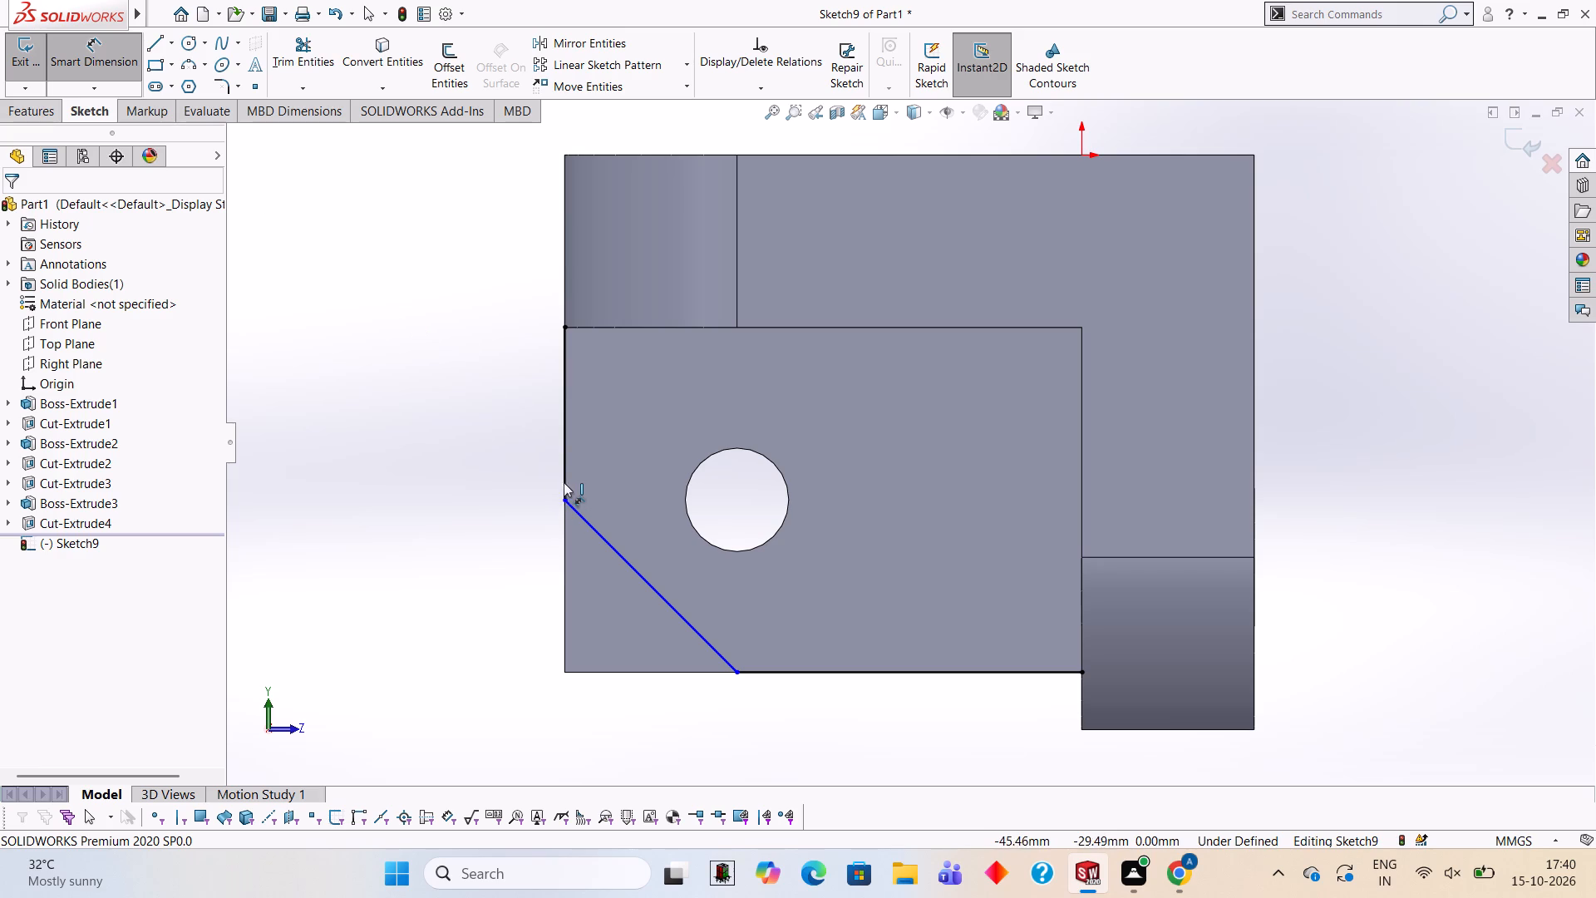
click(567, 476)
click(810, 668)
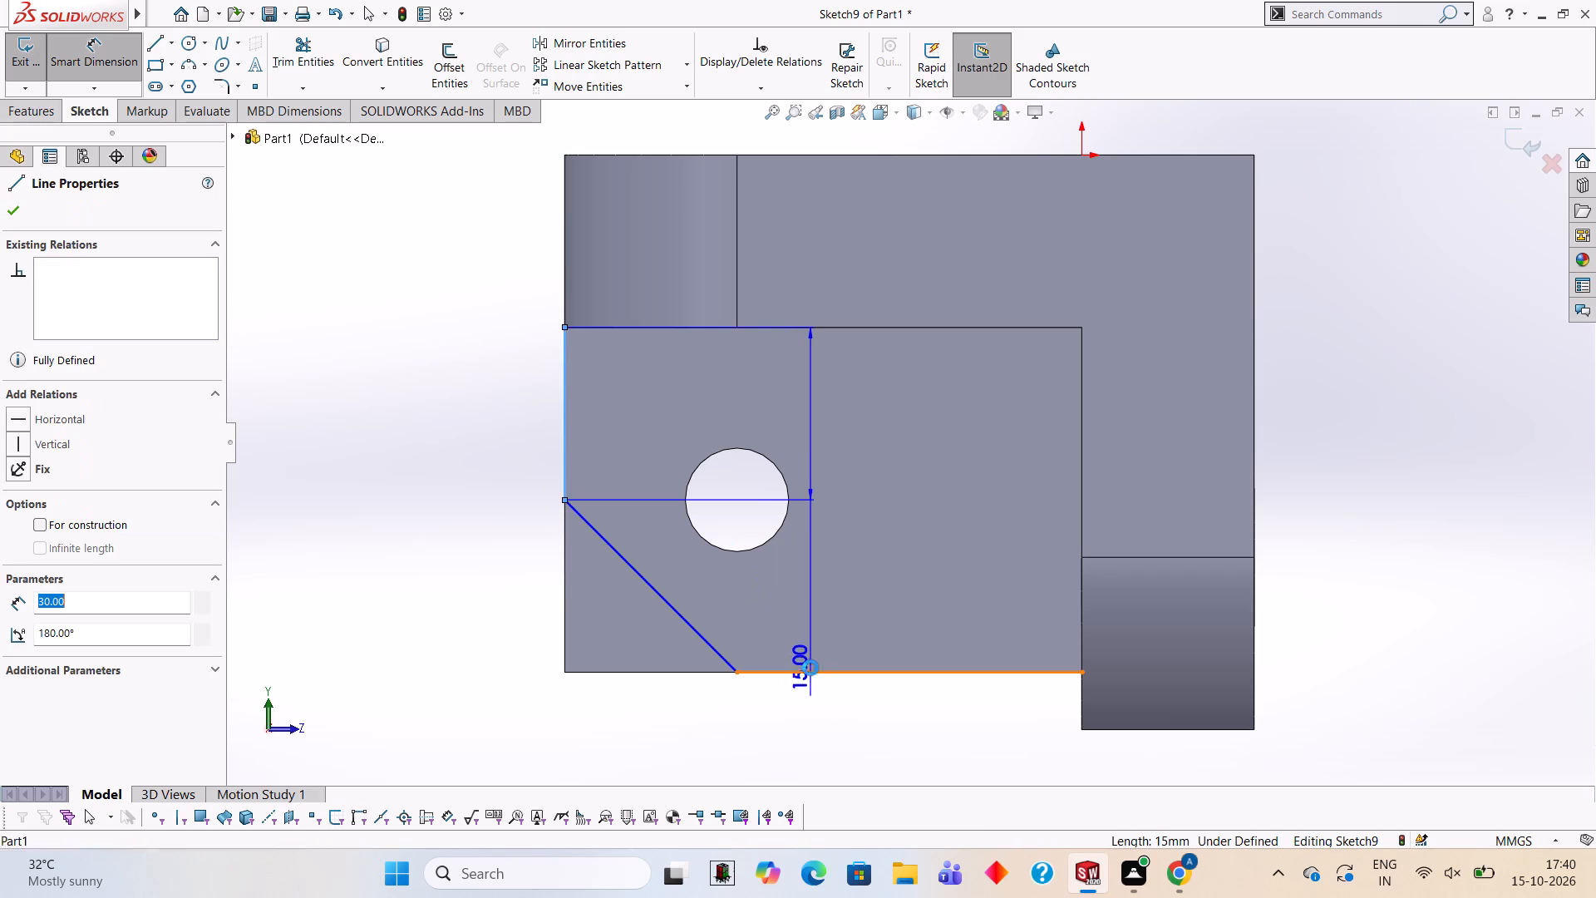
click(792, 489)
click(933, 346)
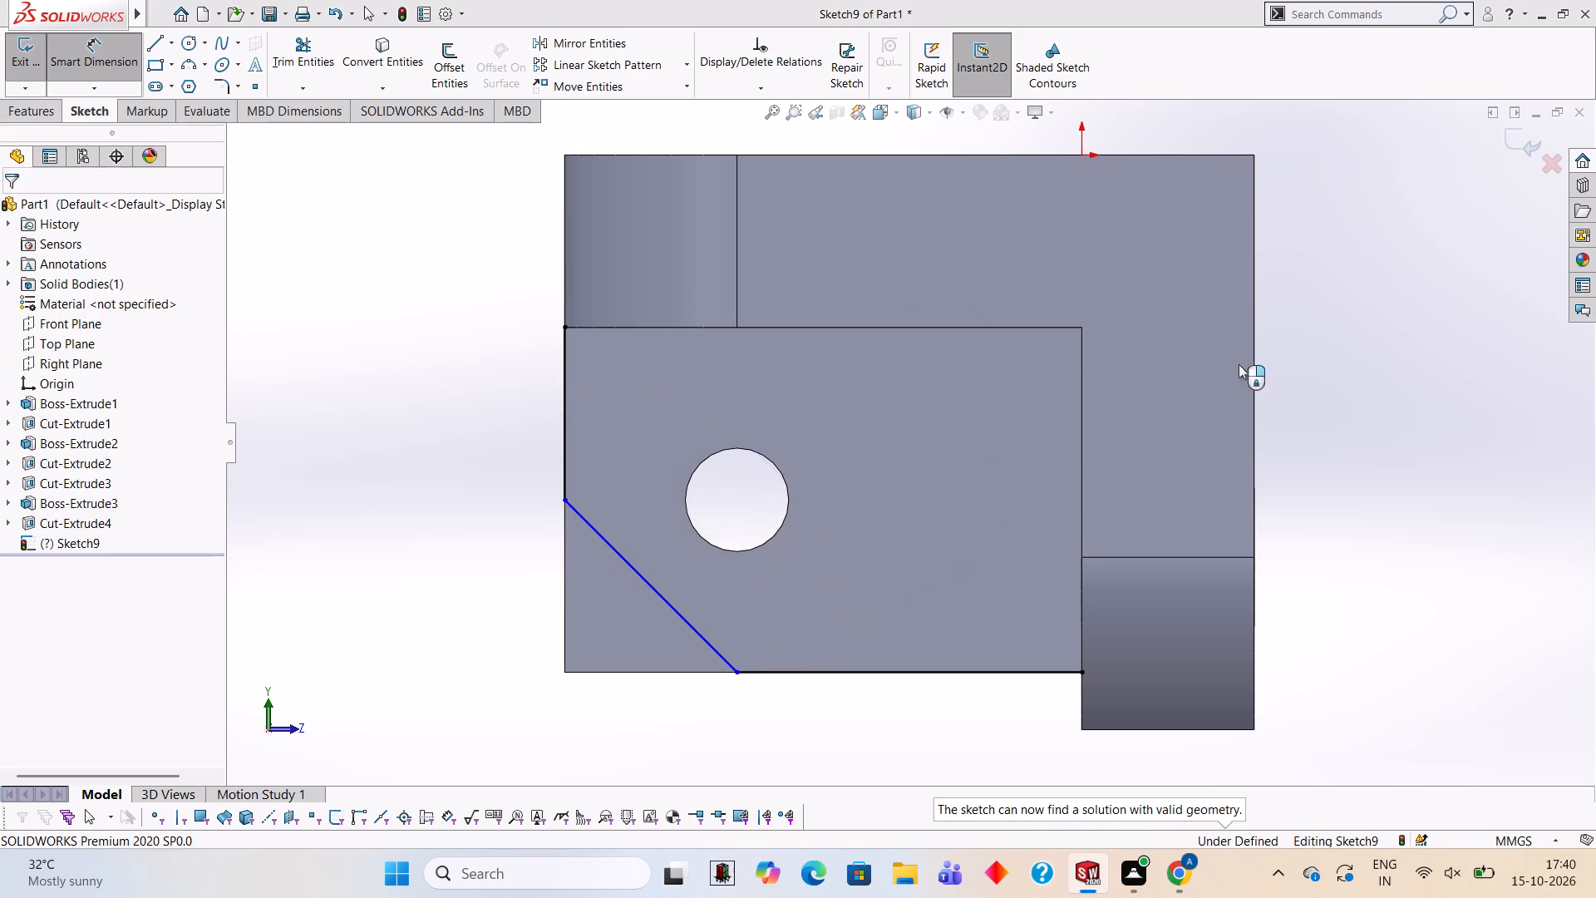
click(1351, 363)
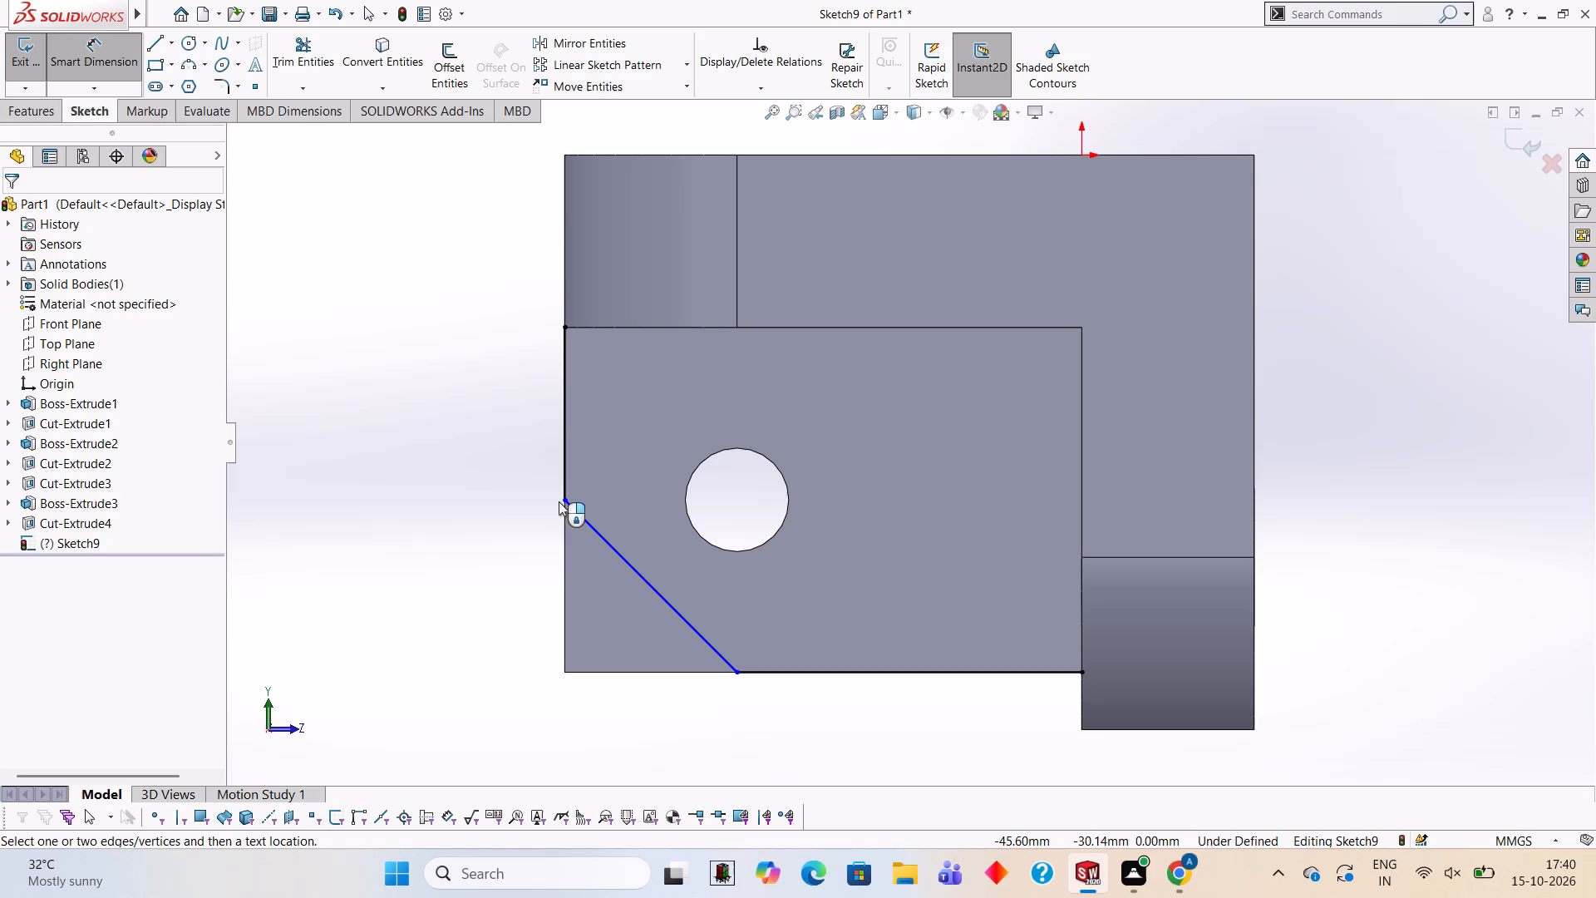
Dimension the horizontal distance between the diagonal line's two endpoints, placing it below the block.
click(564, 501)
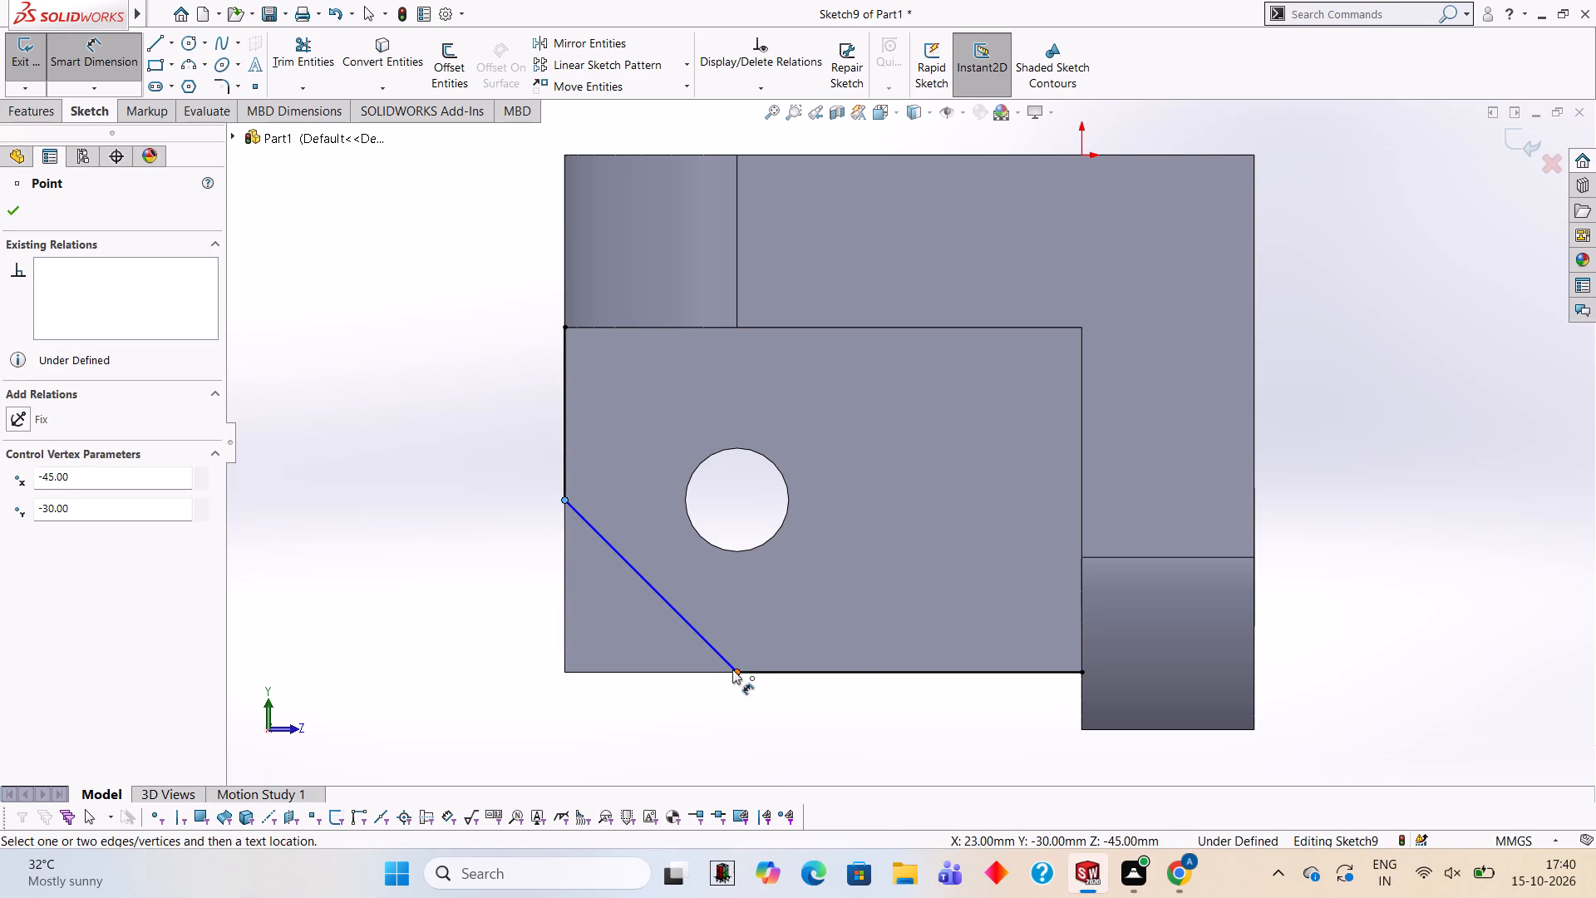
click(732, 669)
click(643, 741)
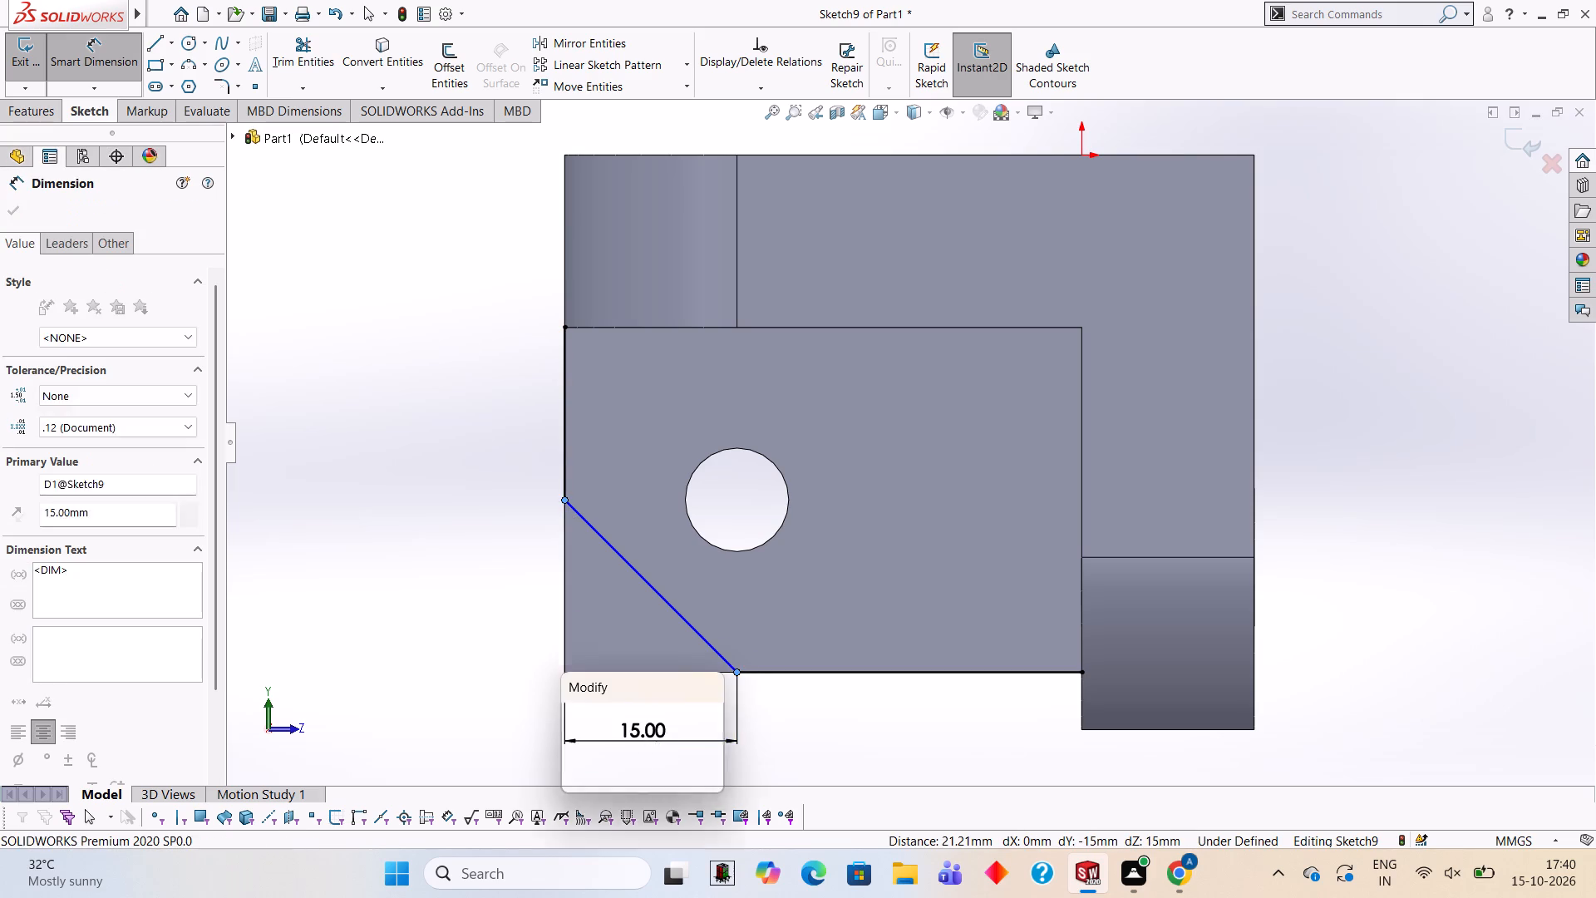
click(558, 716)
click(565, 719)
click(406, 611)
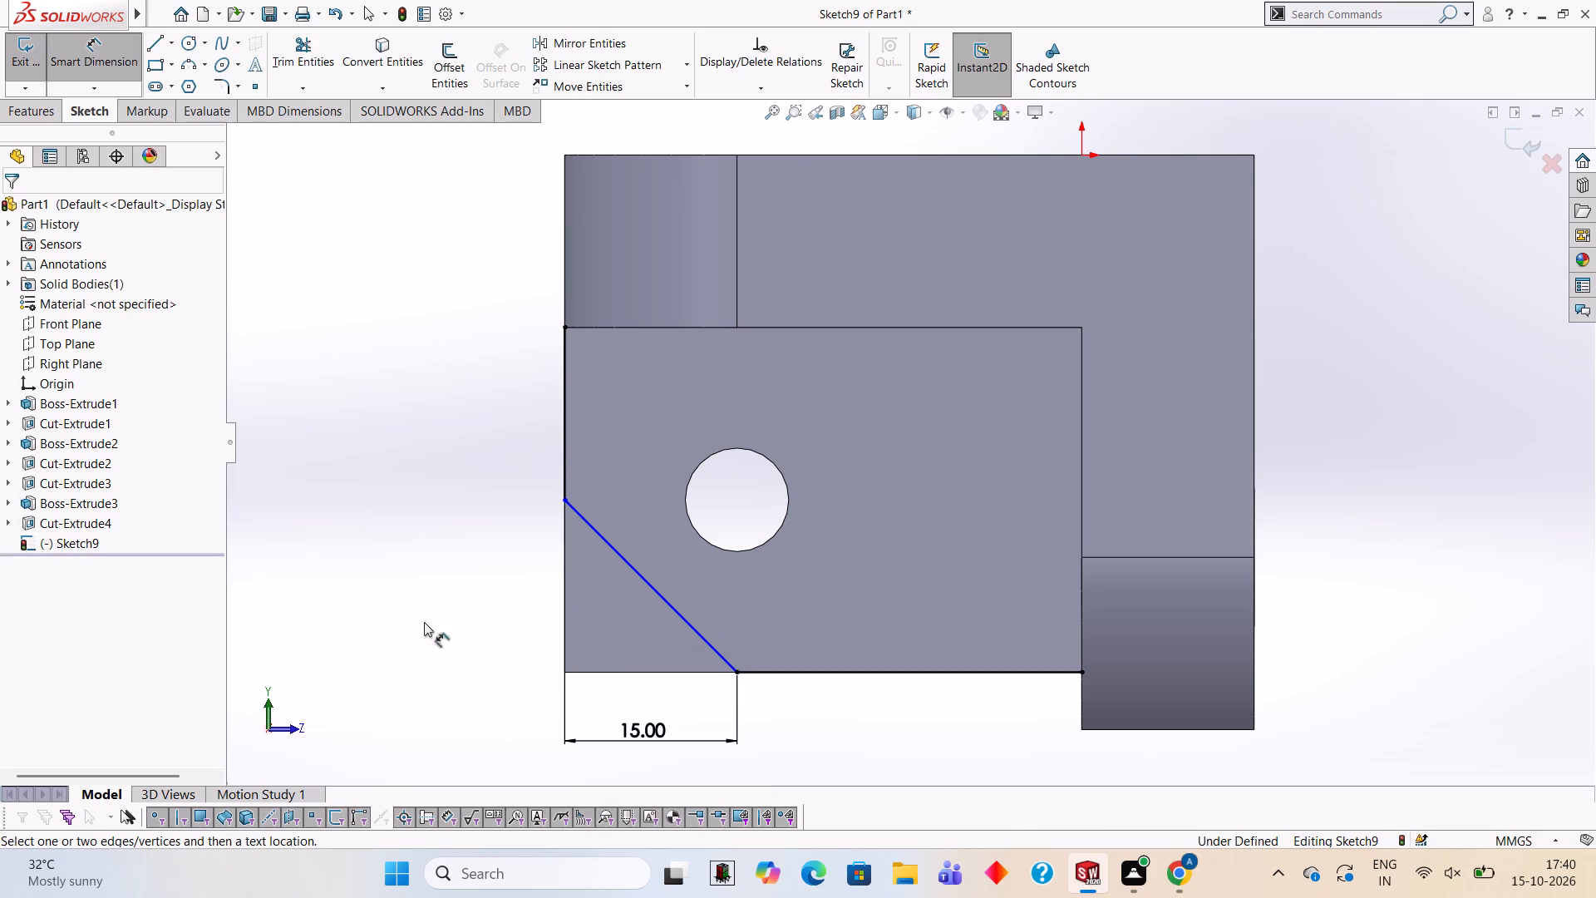
Dimension the vertical distance between the diagonal line's two endpoints at 15 mm, placing it beside the block's outer edge.
click(564, 501)
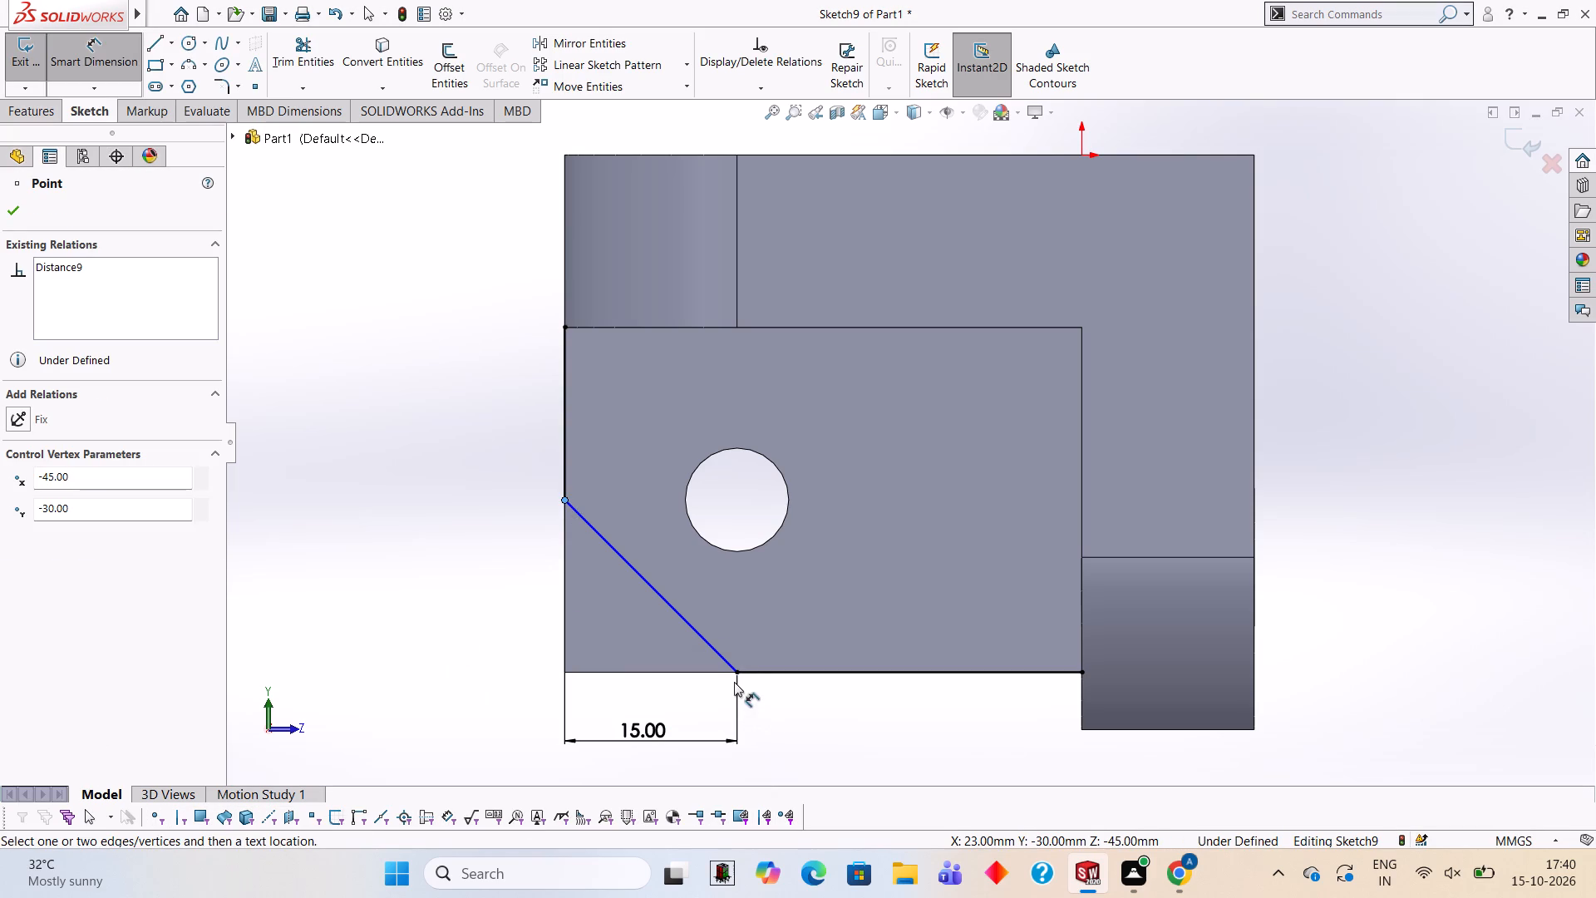
click(734, 672)
click(502, 634)
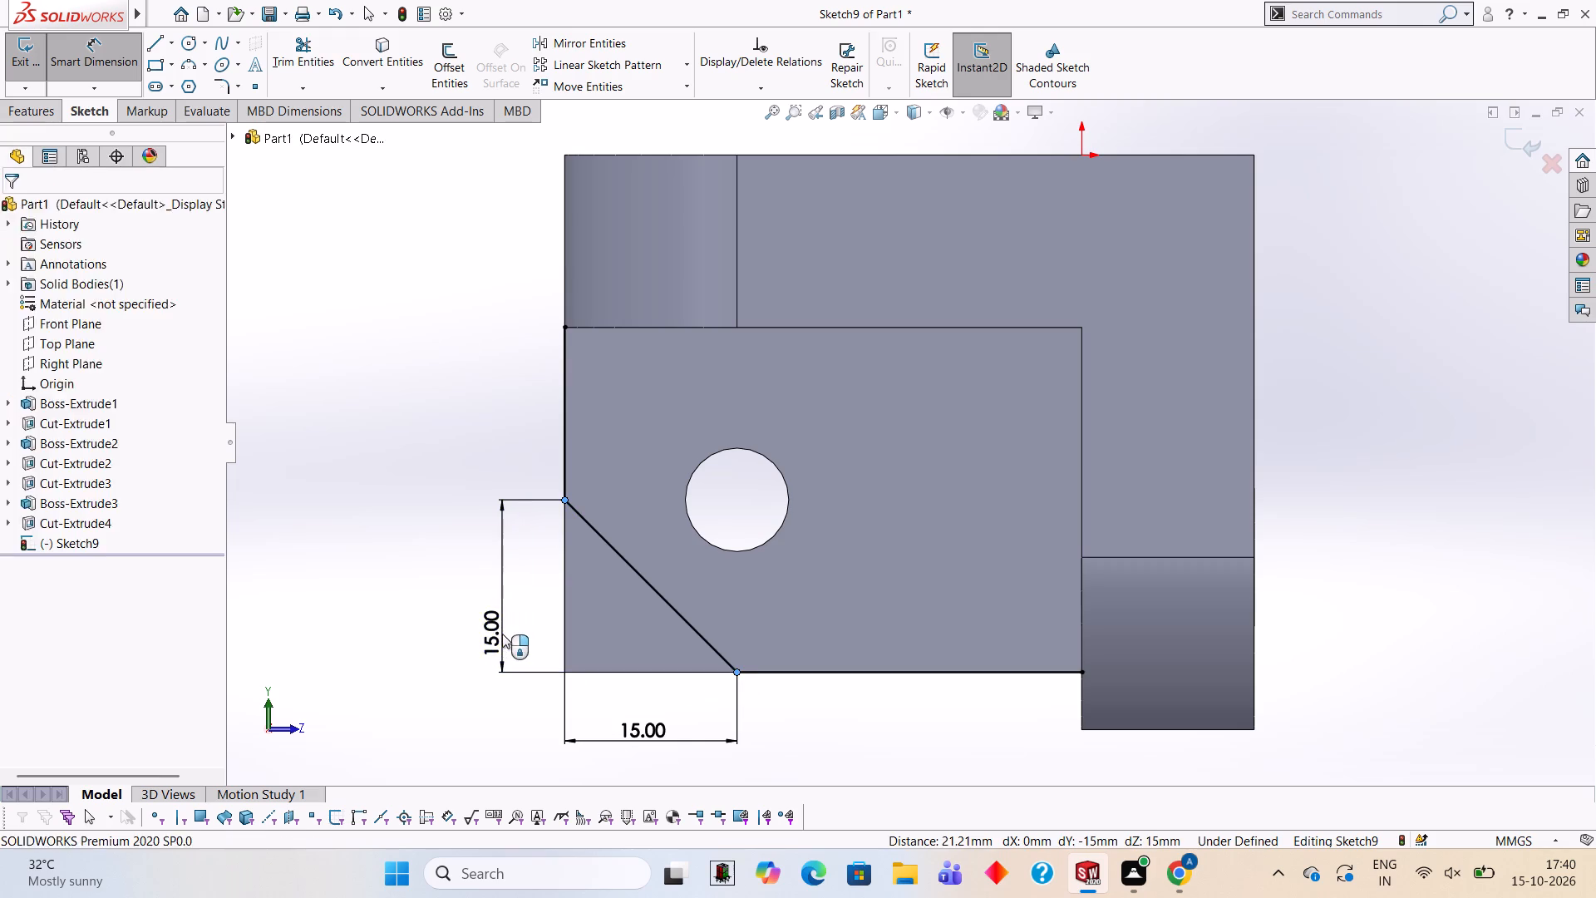
click(417, 610)
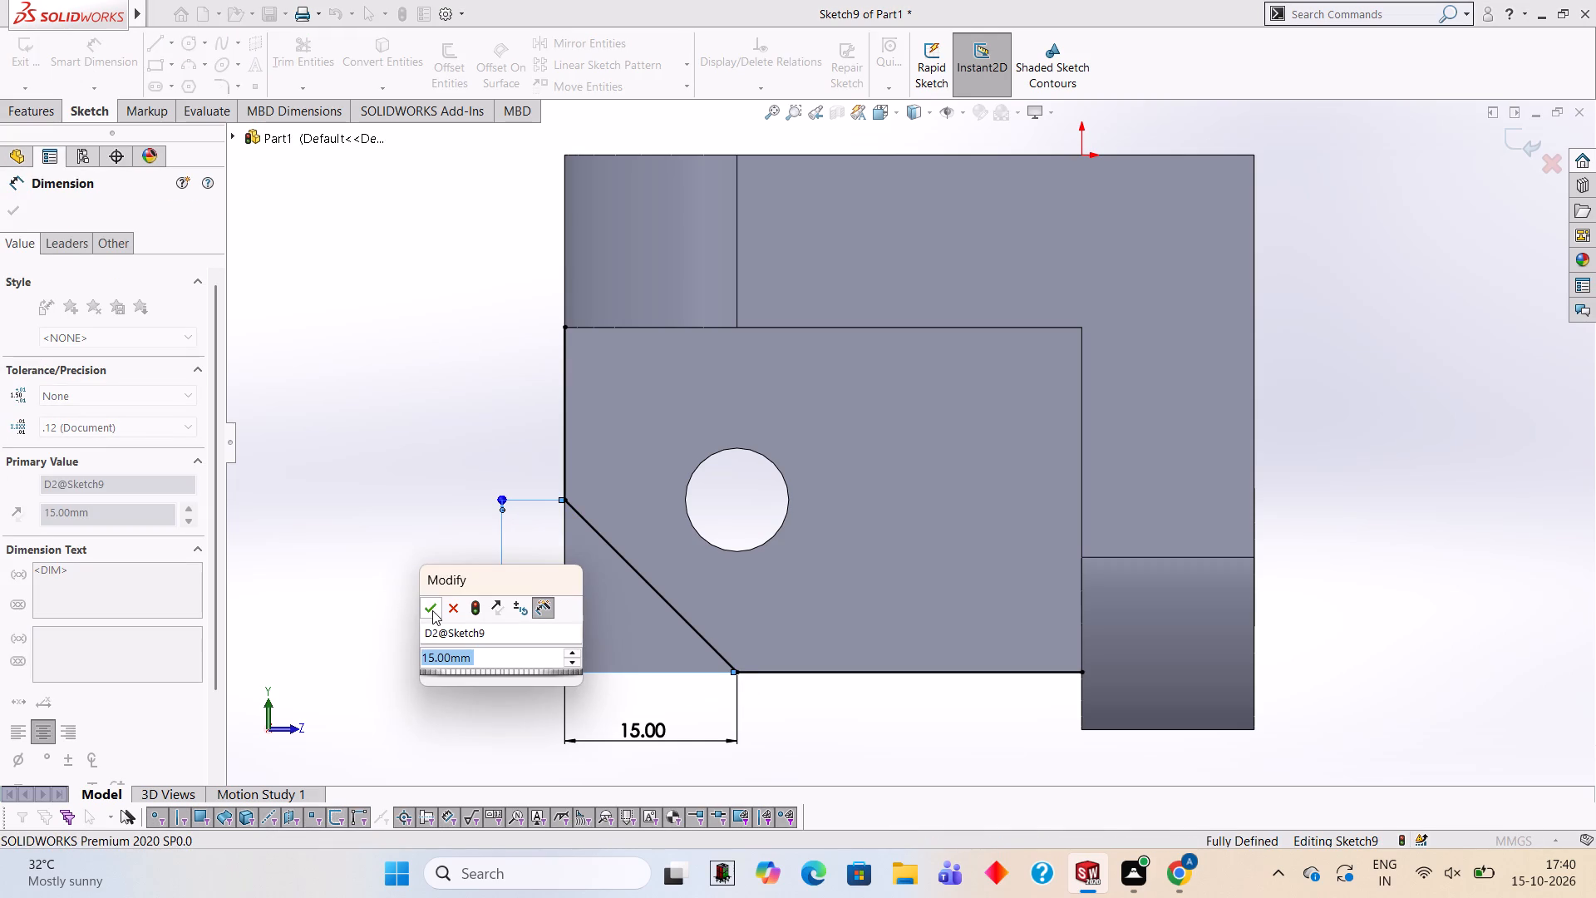
click(432, 610)
click(430, 496)
Close the corner triangle with a 15 mm vertical line and a 15 mm horizontal line joining the diagonal's endpoints at the block's corner.
middle_drag(858, 636, 910, 640)
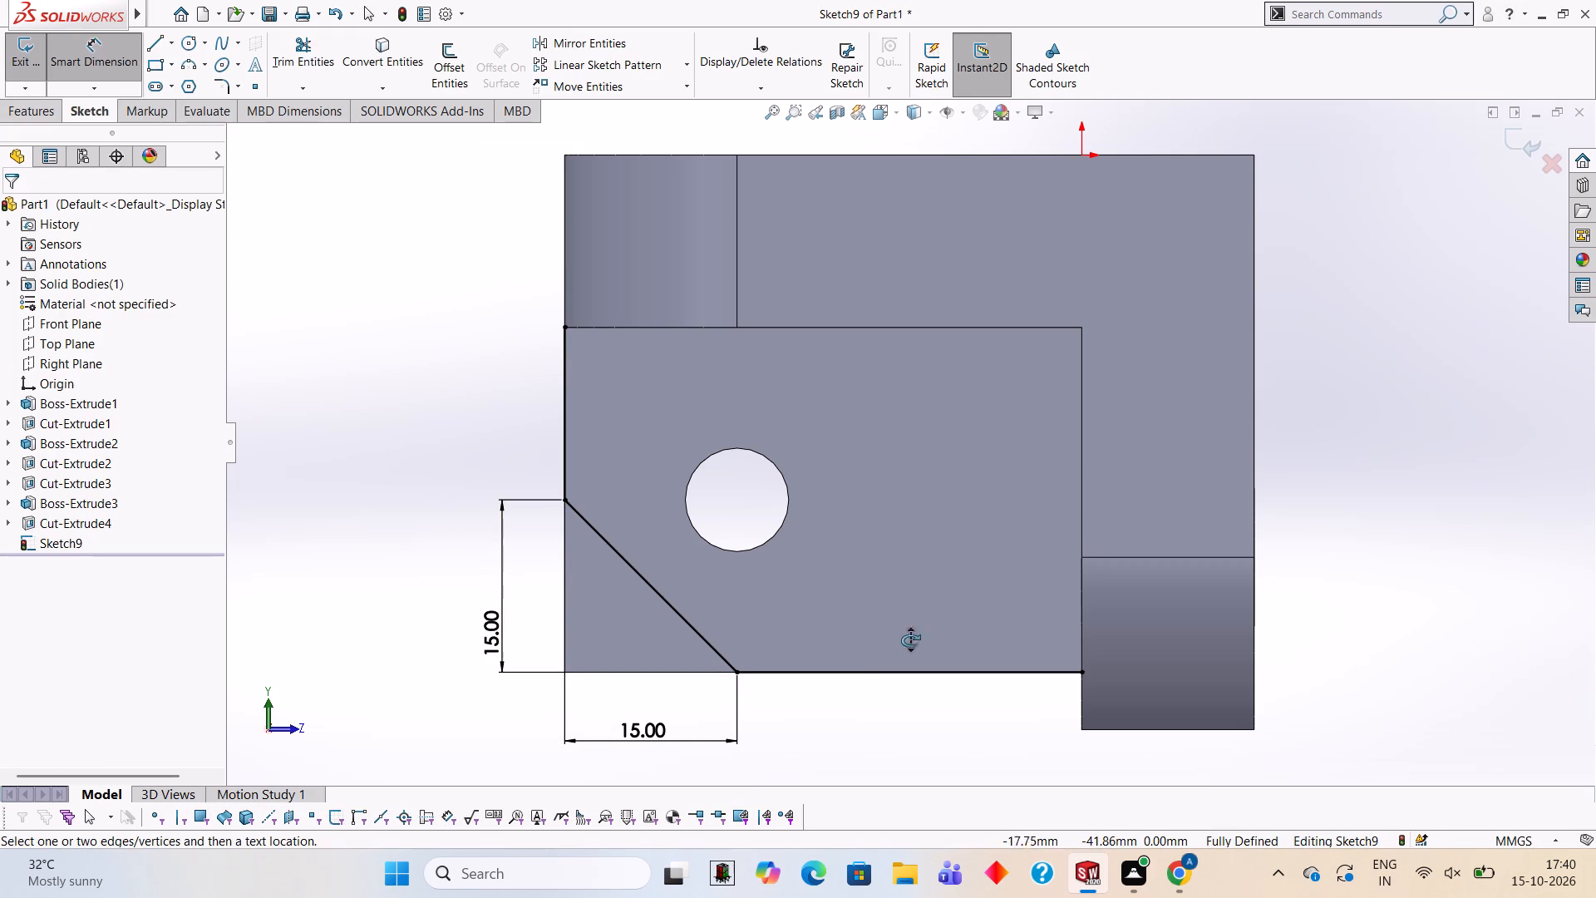
middle_drag(910, 640, 961, 614)
scroll(961, 614, up, 1)
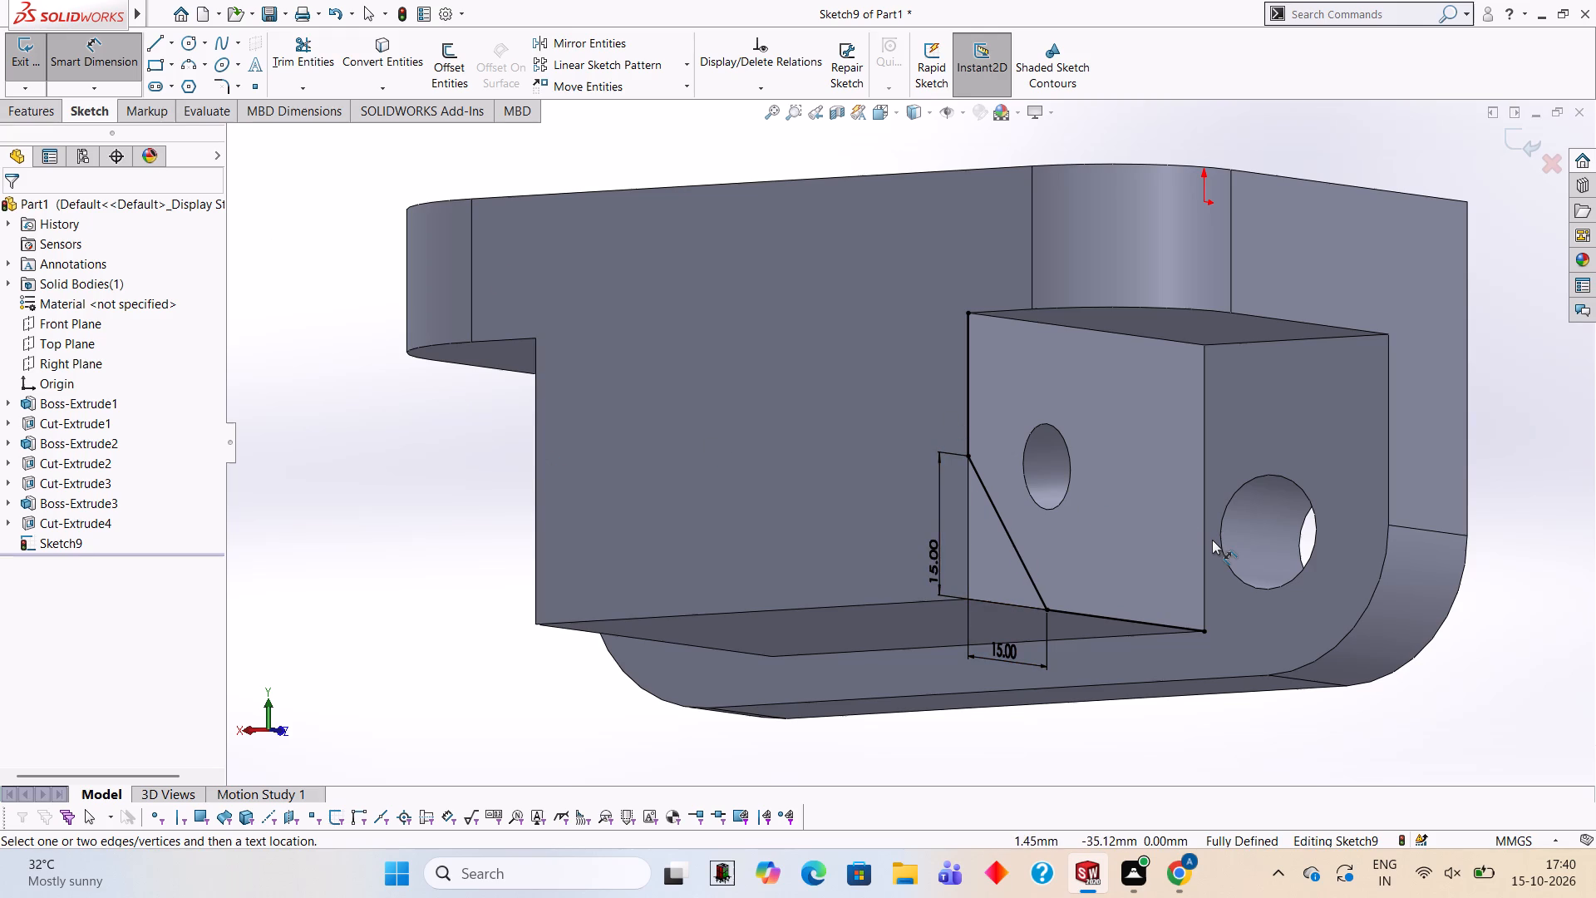
middle_drag(1172, 511, 1062, 532)
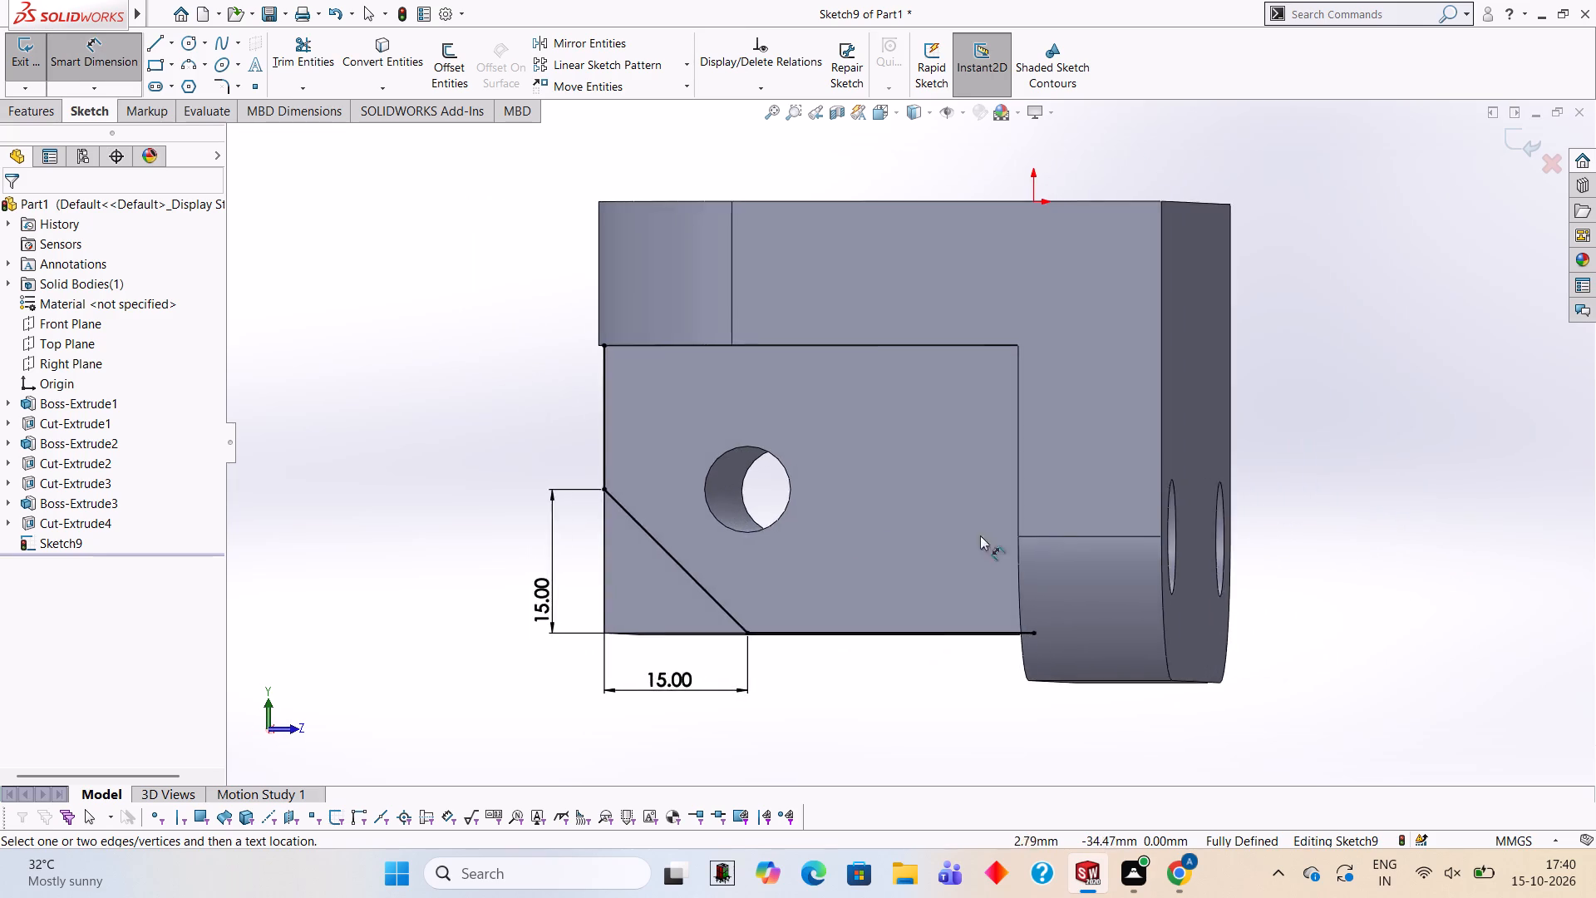
scroll(823, 524, down, 2)
scroll(725, 604, up, 1)
middle_click(749, 514)
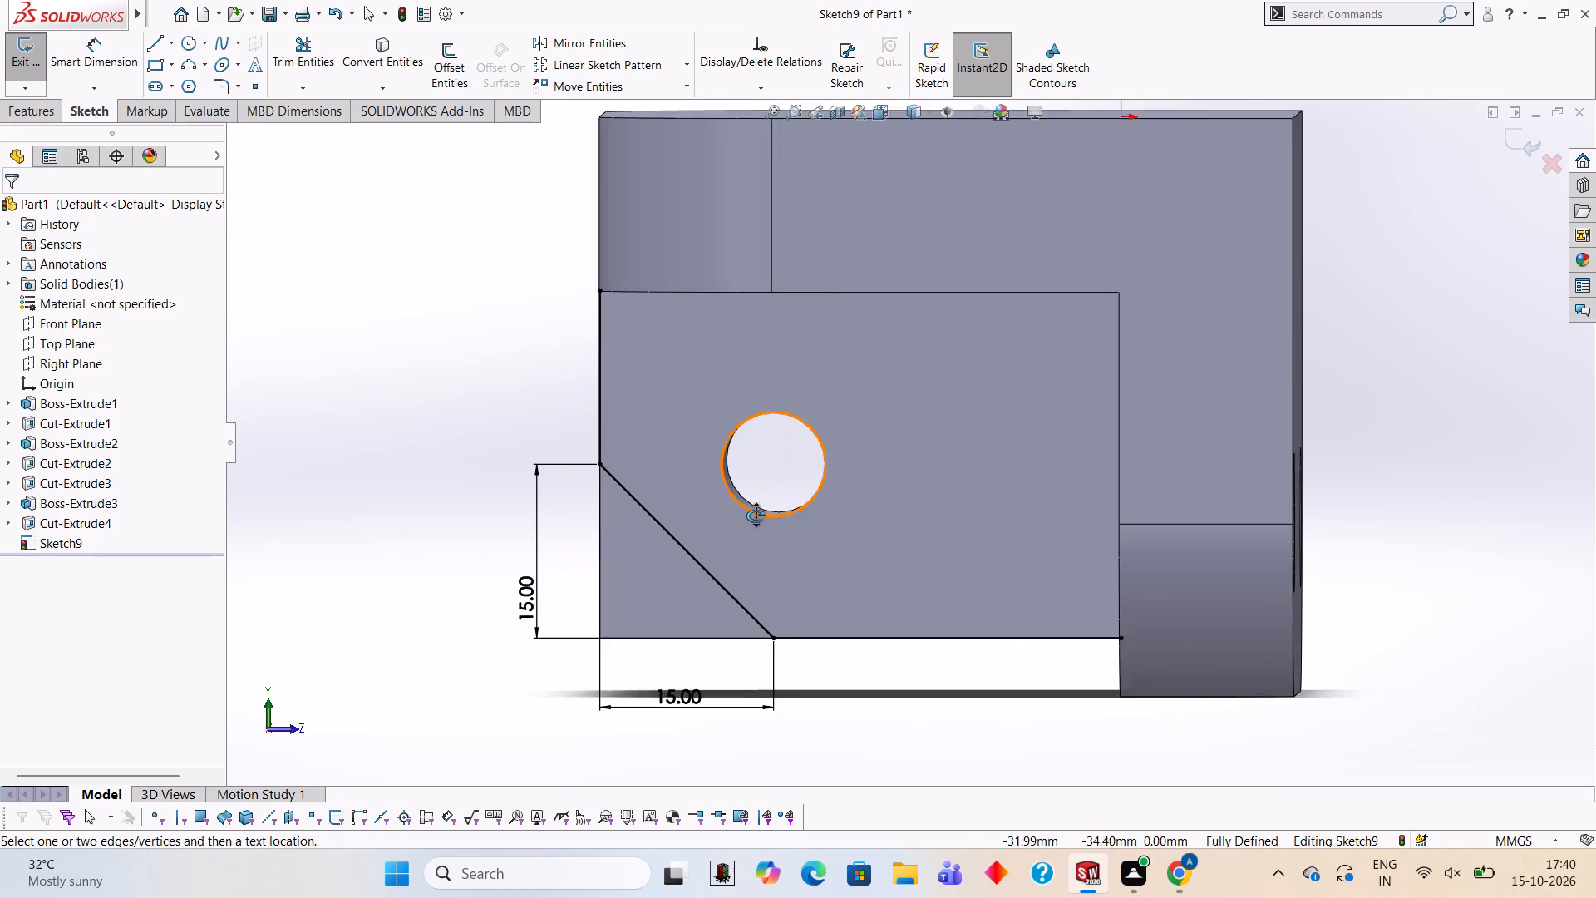
scroll(753, 516, down, 2)
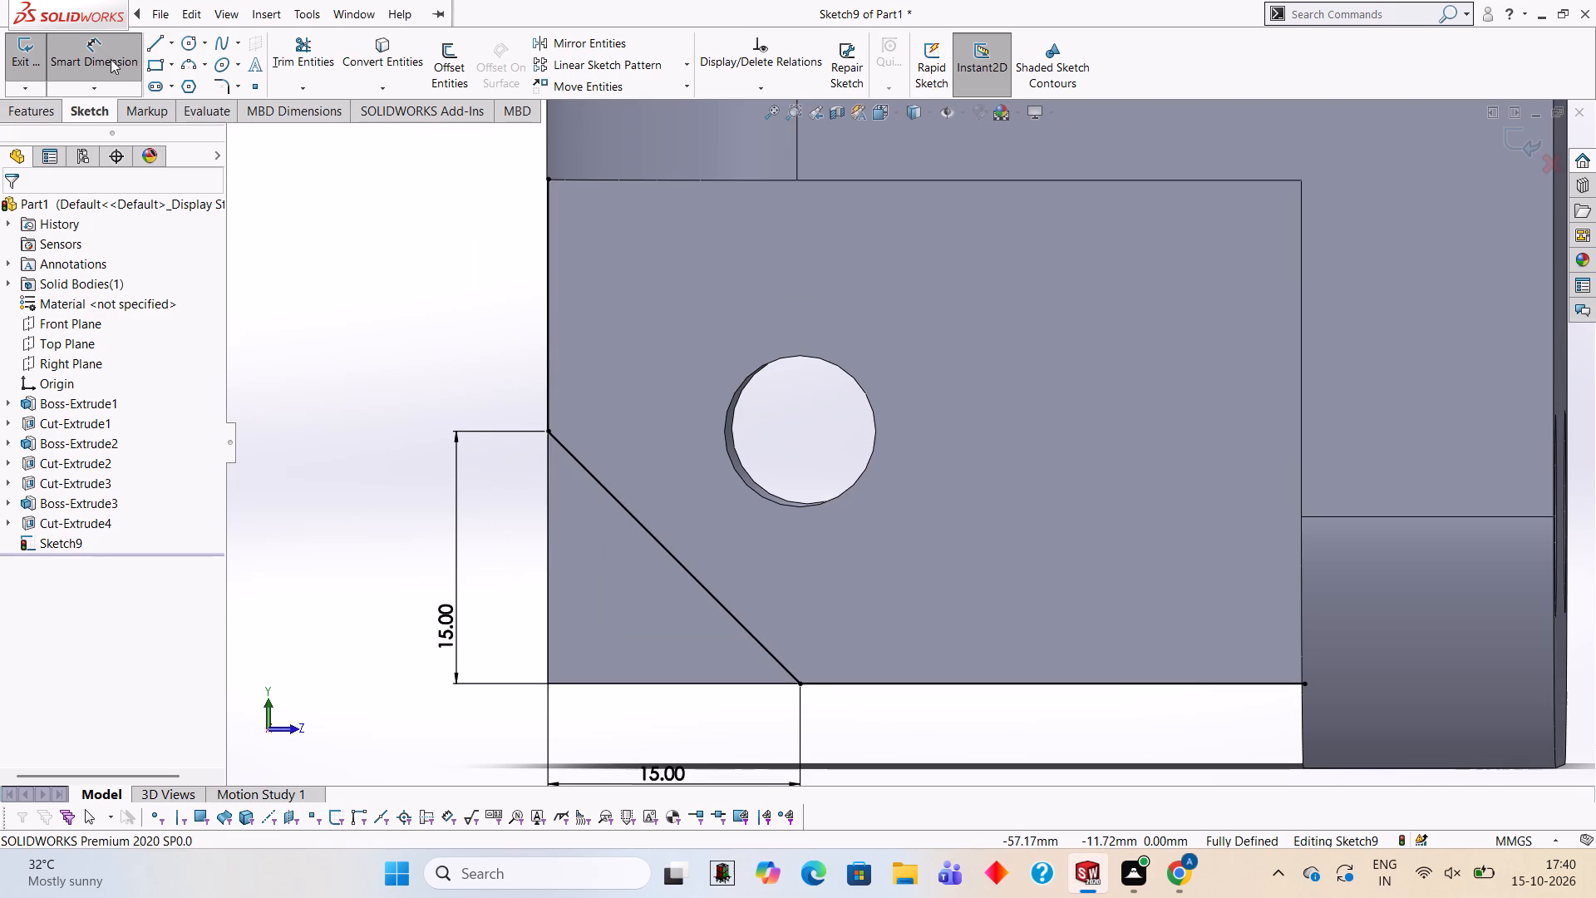
click(155, 44)
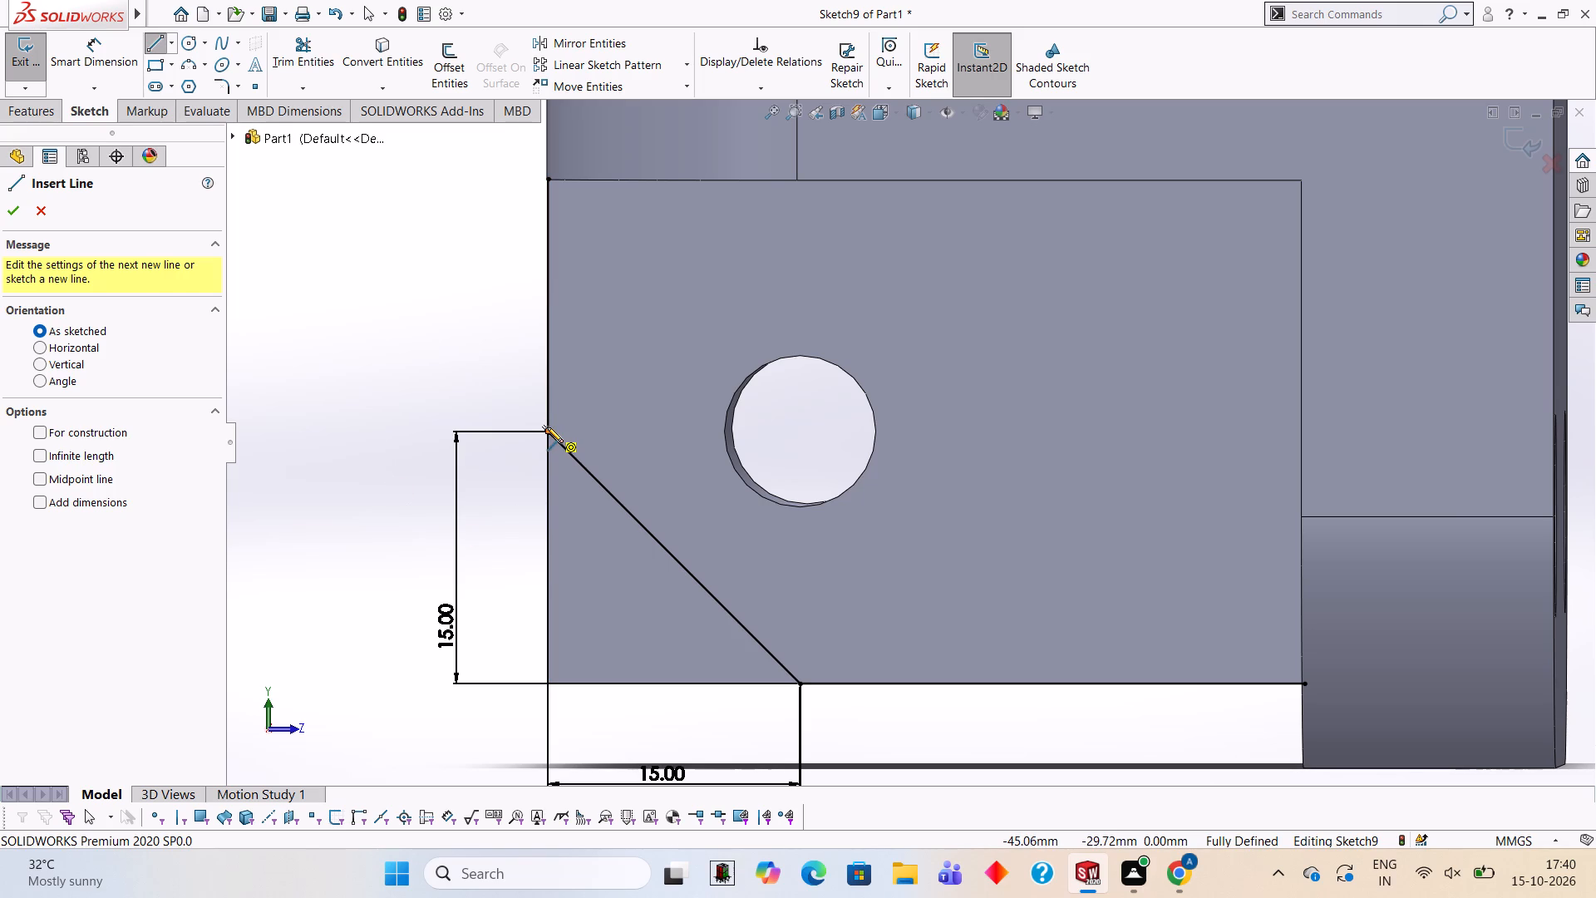
click(545, 427)
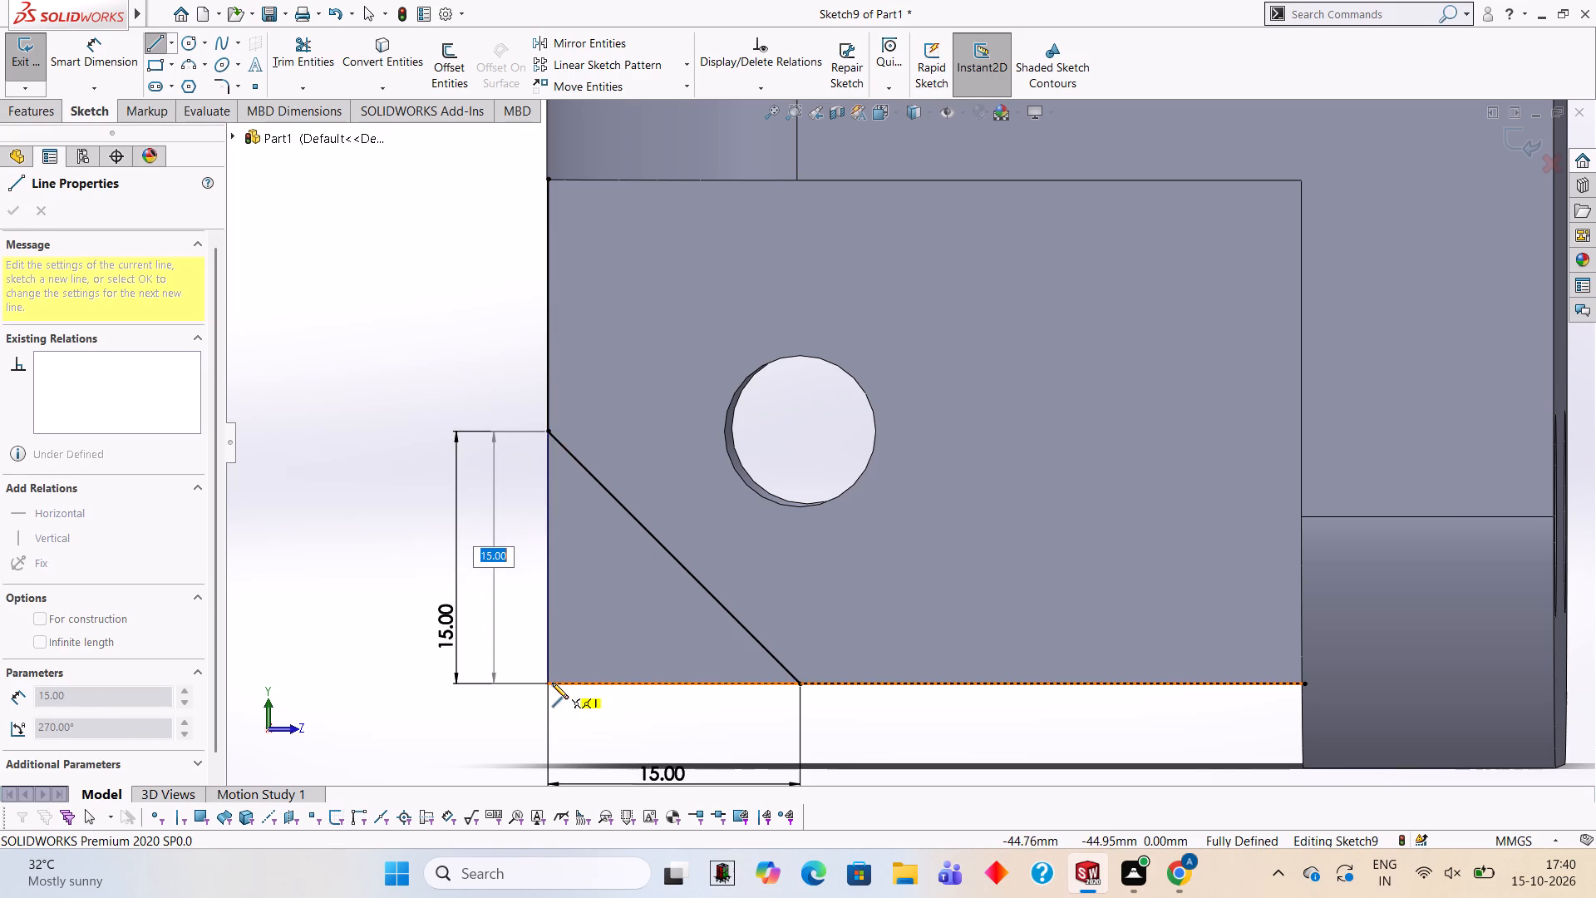
click(549, 683)
click(798, 685)
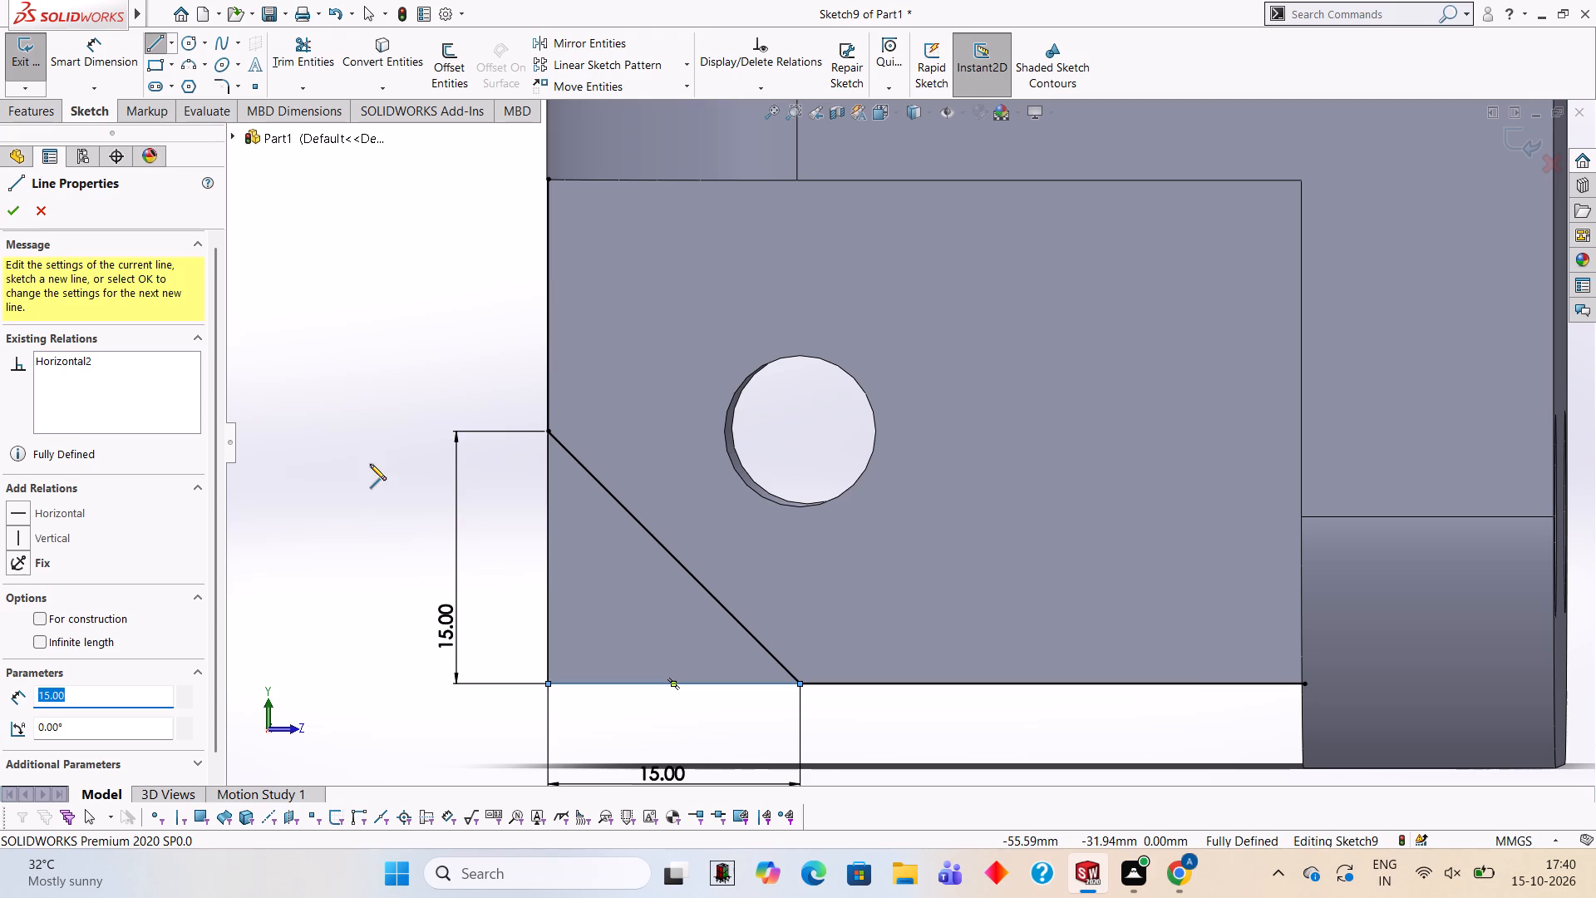
key(Escape)
key(Escape)
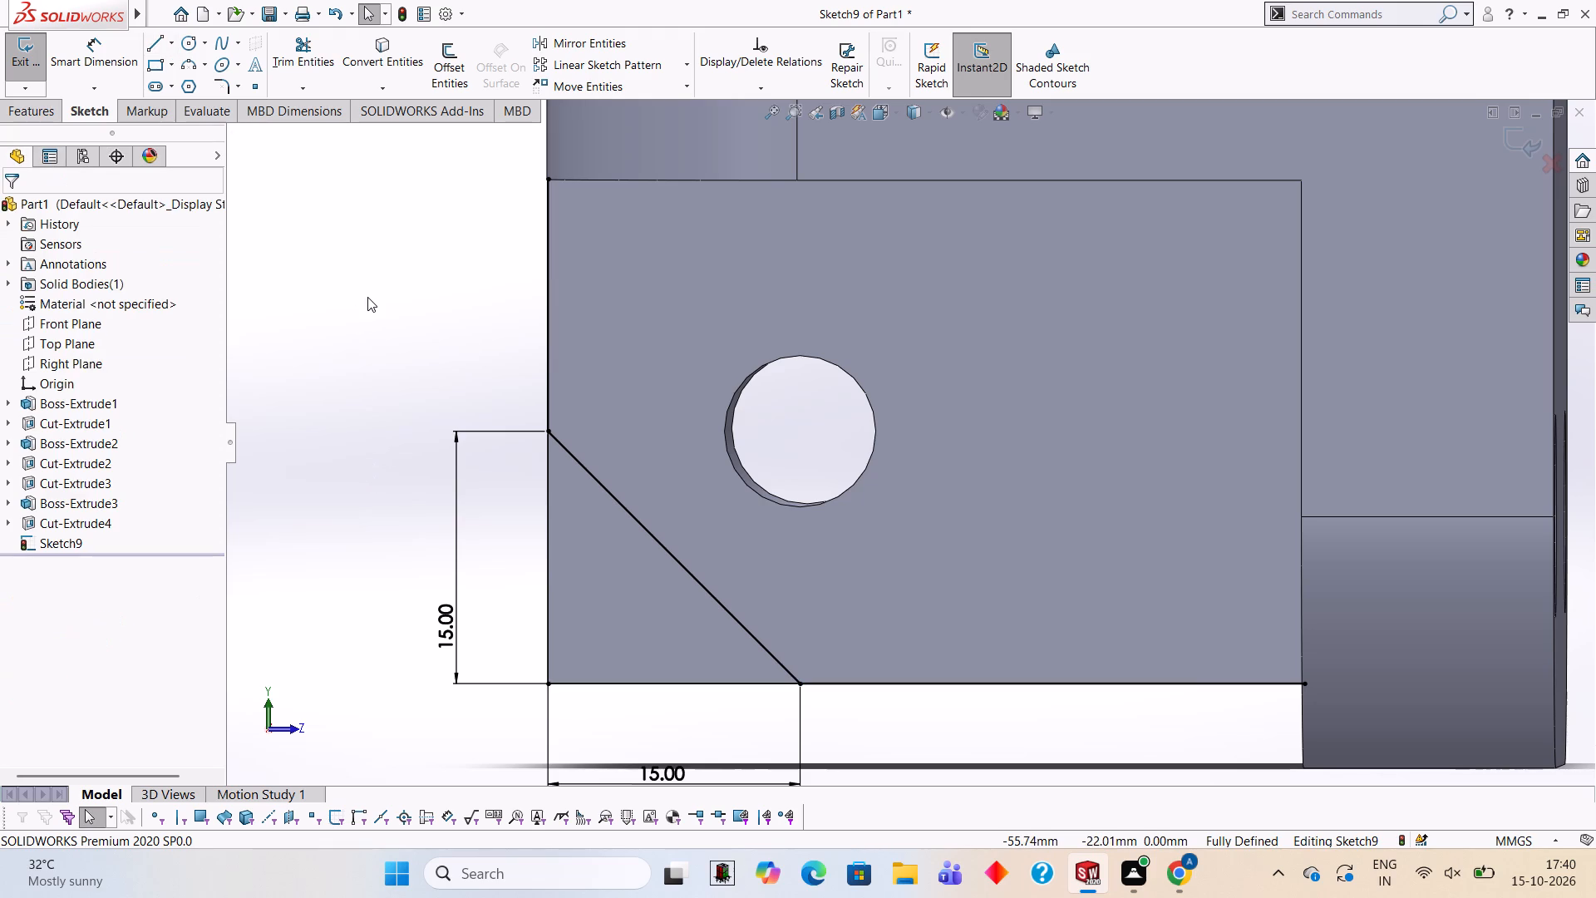
Trim the vertical line above the triangle and the horizontal line beyond it, leaving only the closed corner triangle.
click(290, 62)
click(553, 349)
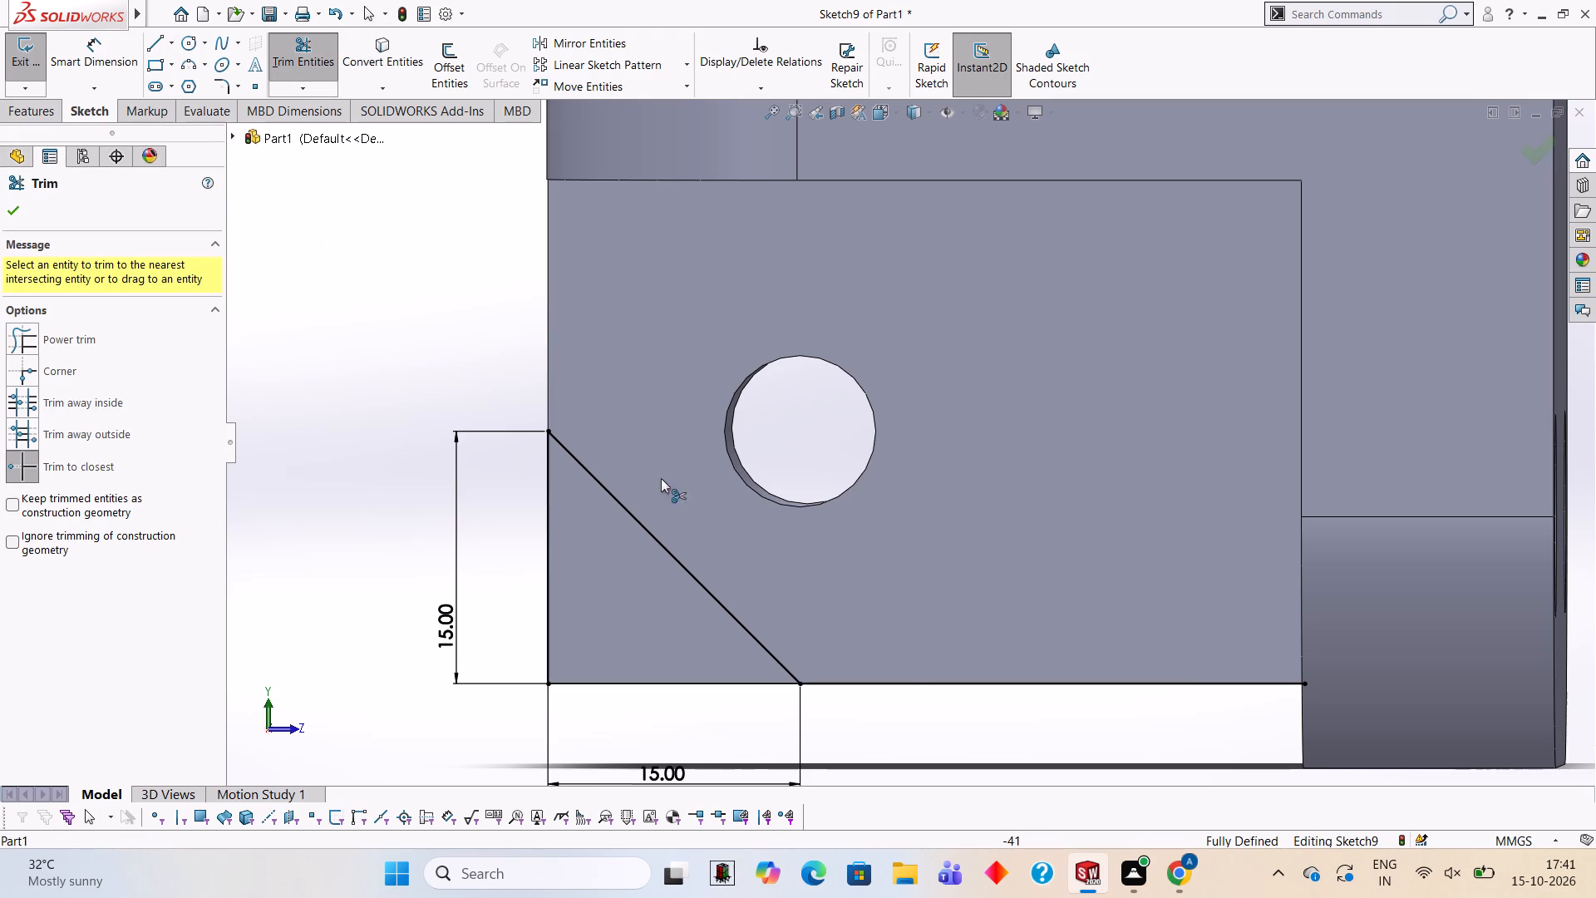
click(967, 686)
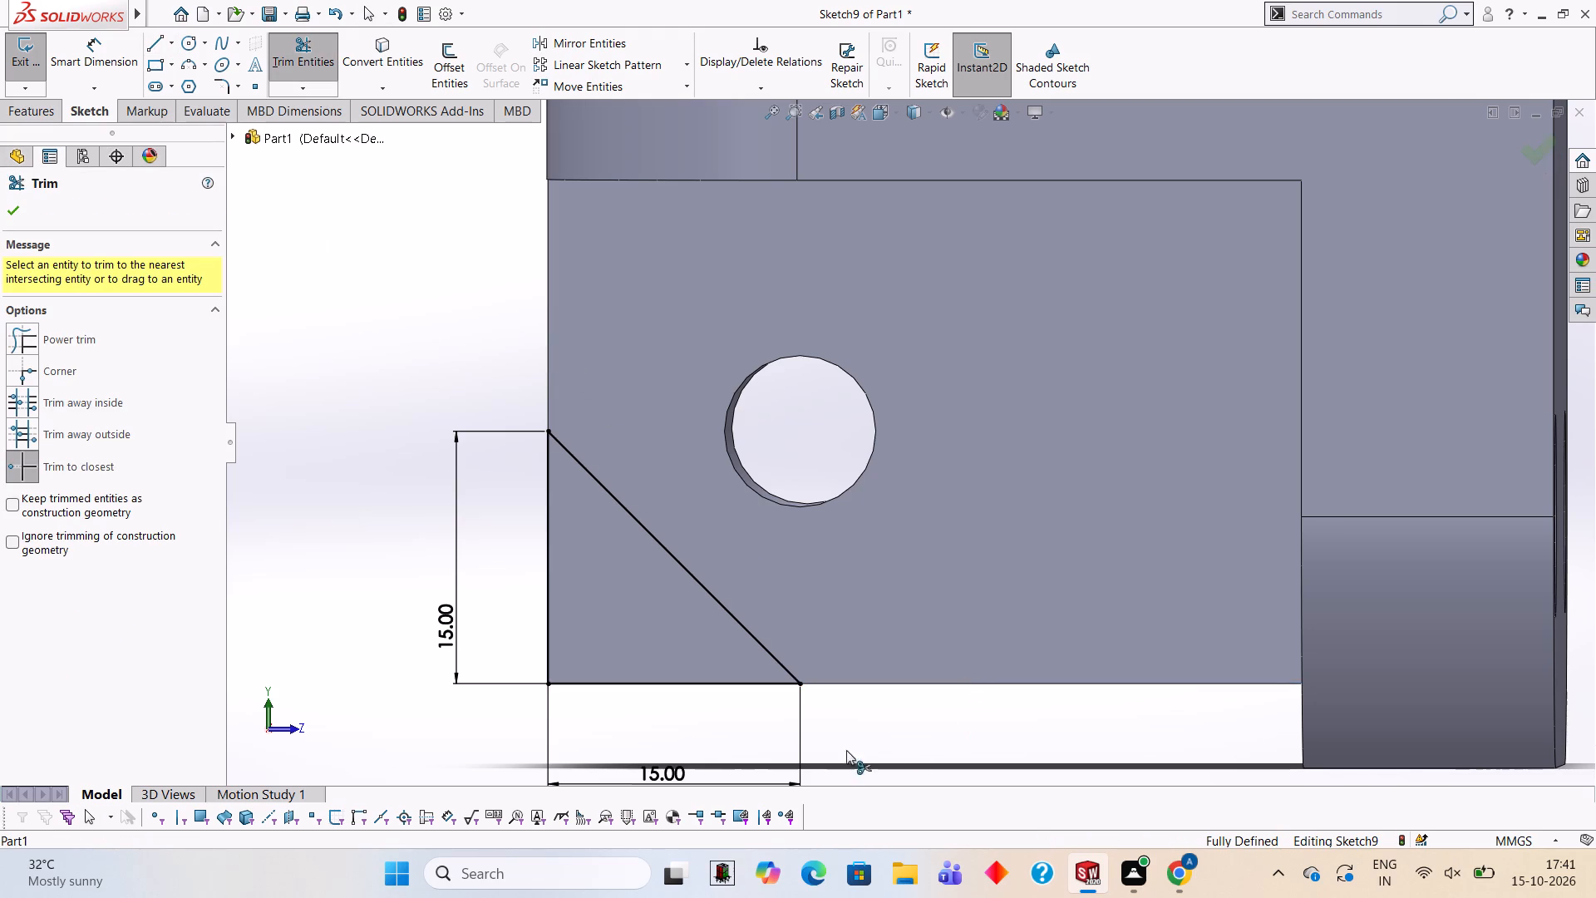
Extrude-cut the triangular corner profile through the block with a blind depth of 60 mm.
scroll(907, 657, up, 3)
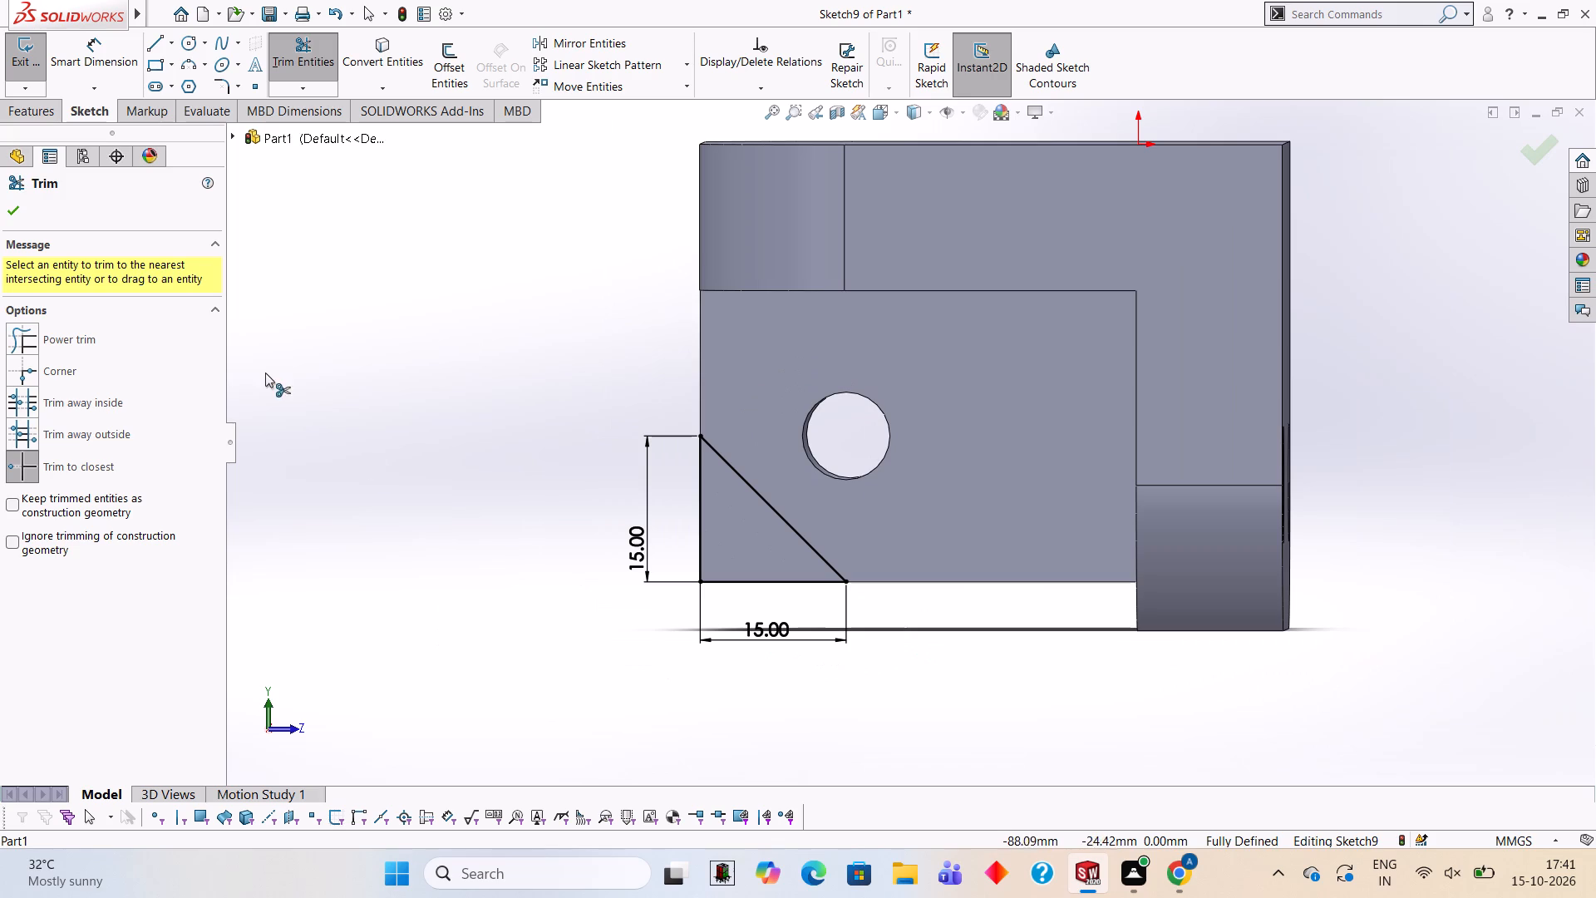
click(39, 115)
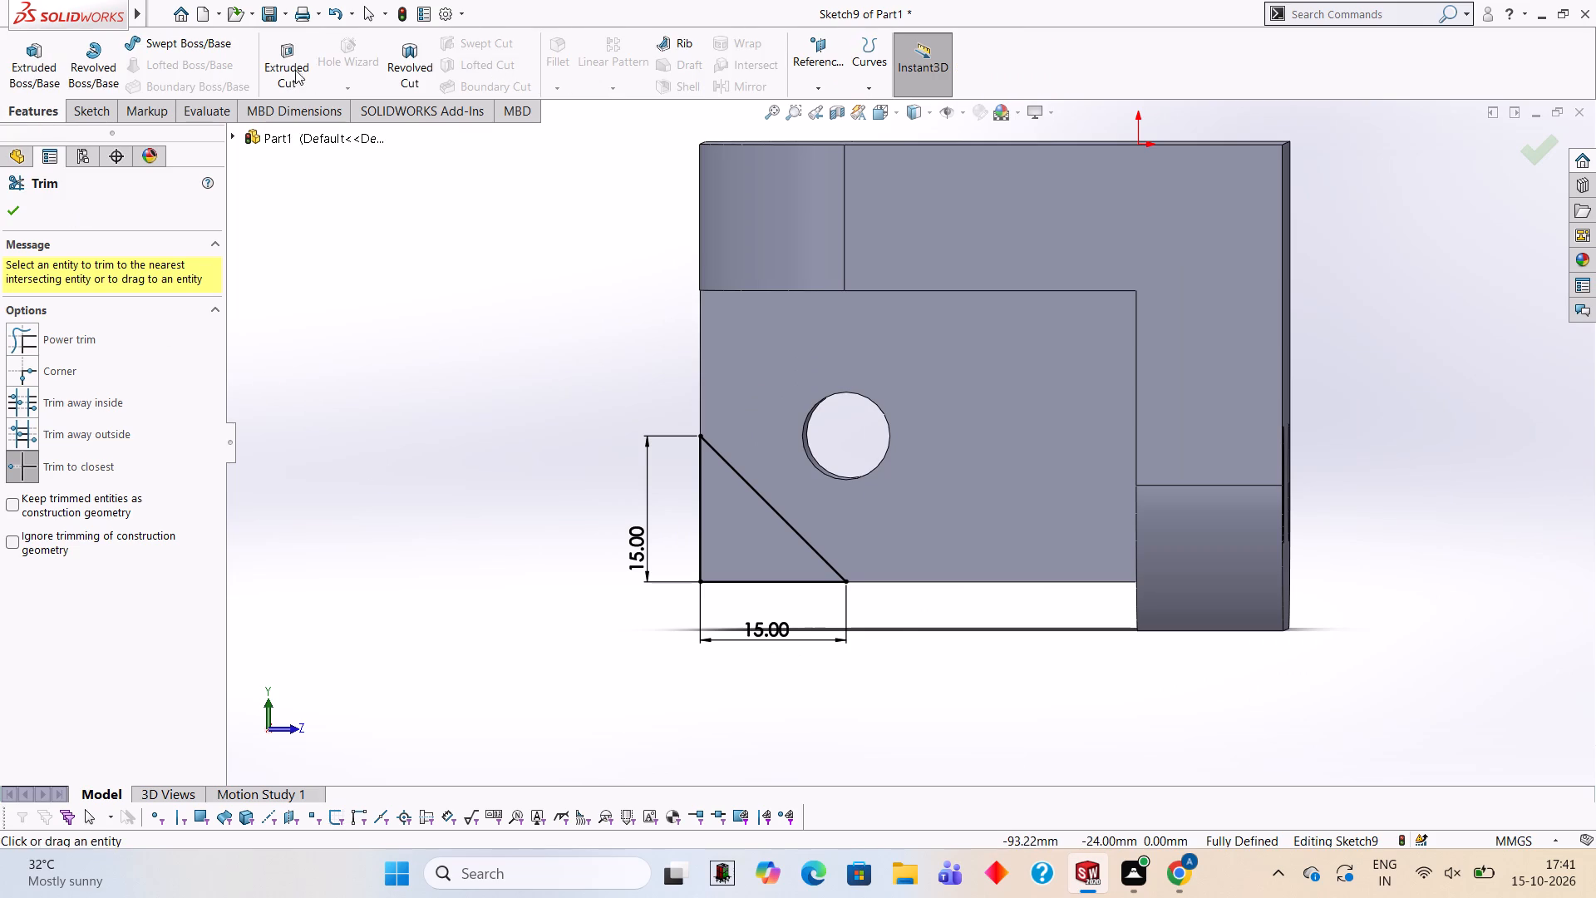
click(295, 70)
middle_drag(524, 525, 613, 524)
click(17, 220)
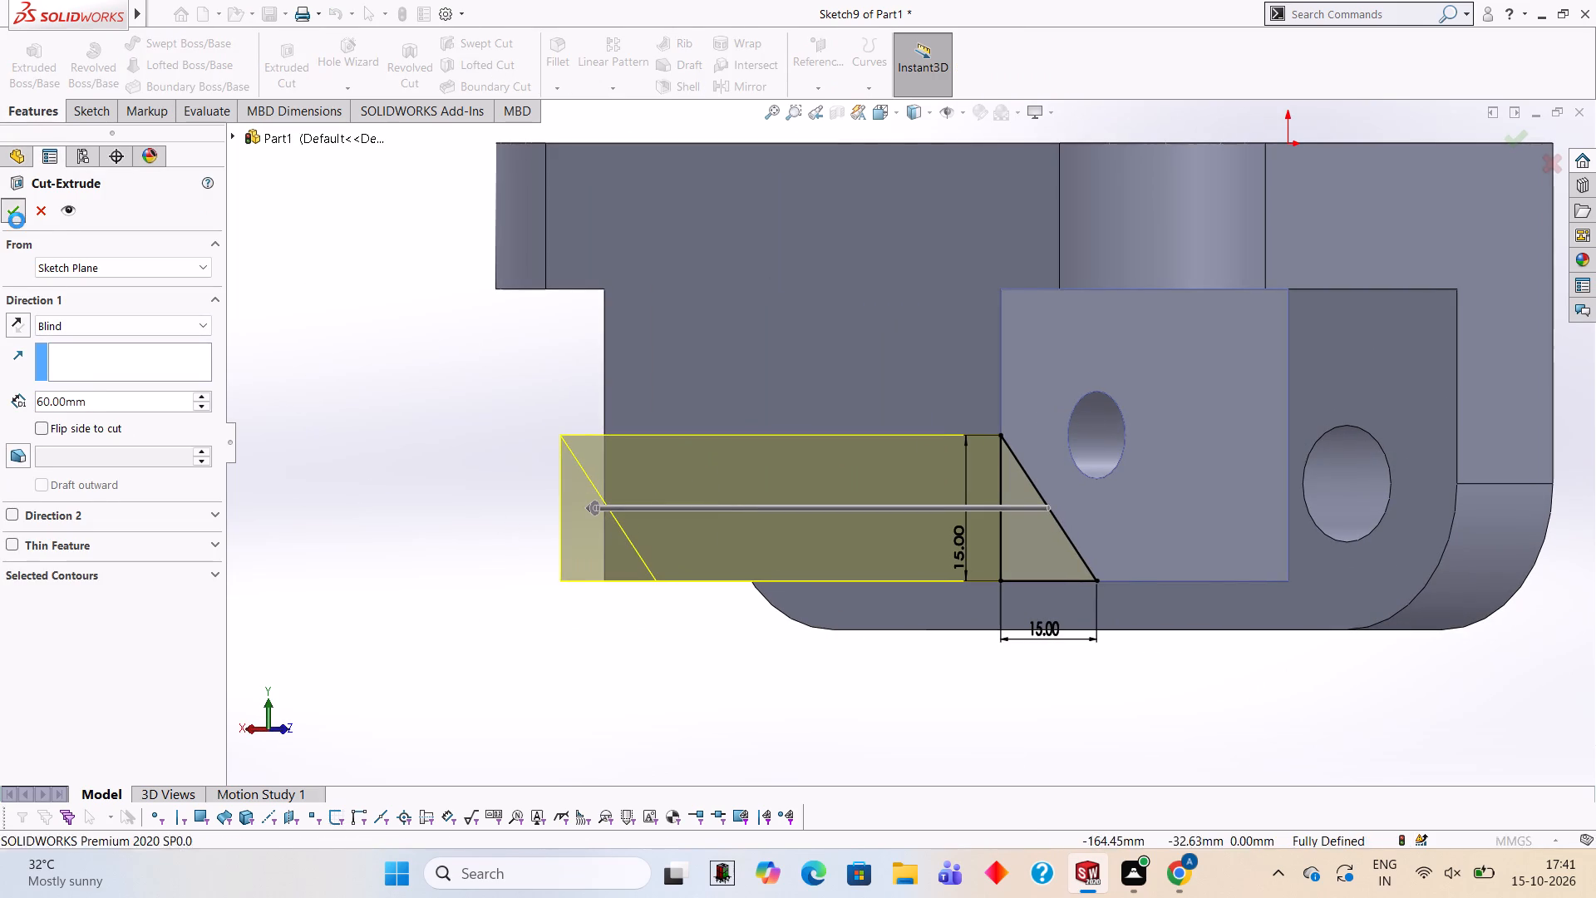
click(392, 479)
Start a new sketch on the block's flat underside face next to the angled cut and view it face-on.
middle_drag(527, 549, 597, 437)
scroll(894, 579, up, 3)
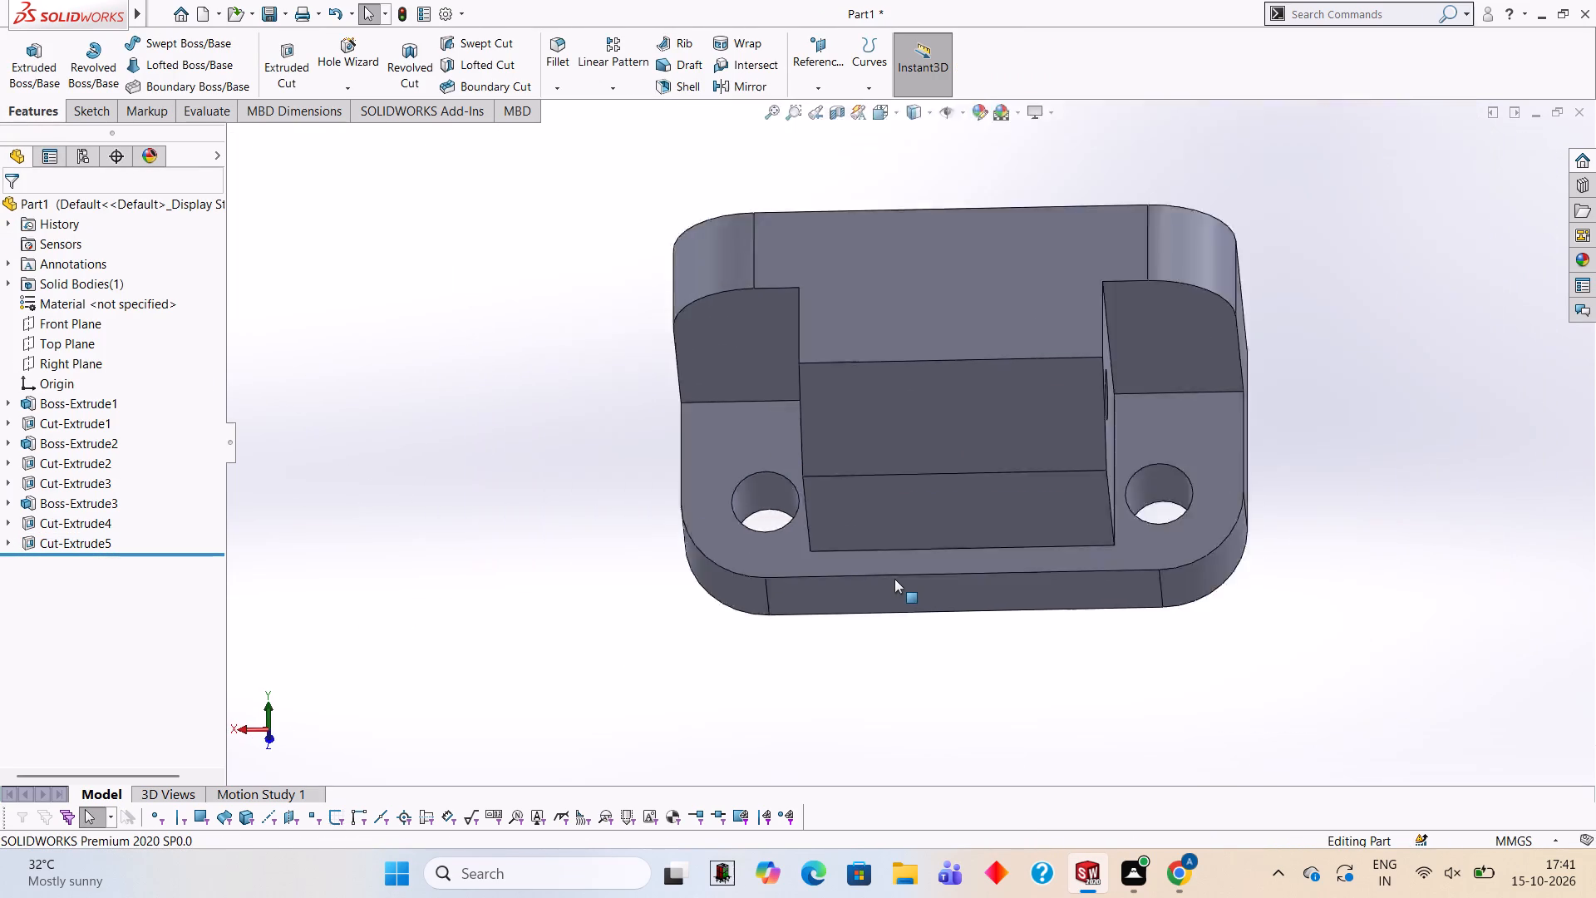
middle_drag(893, 579, 793, 588)
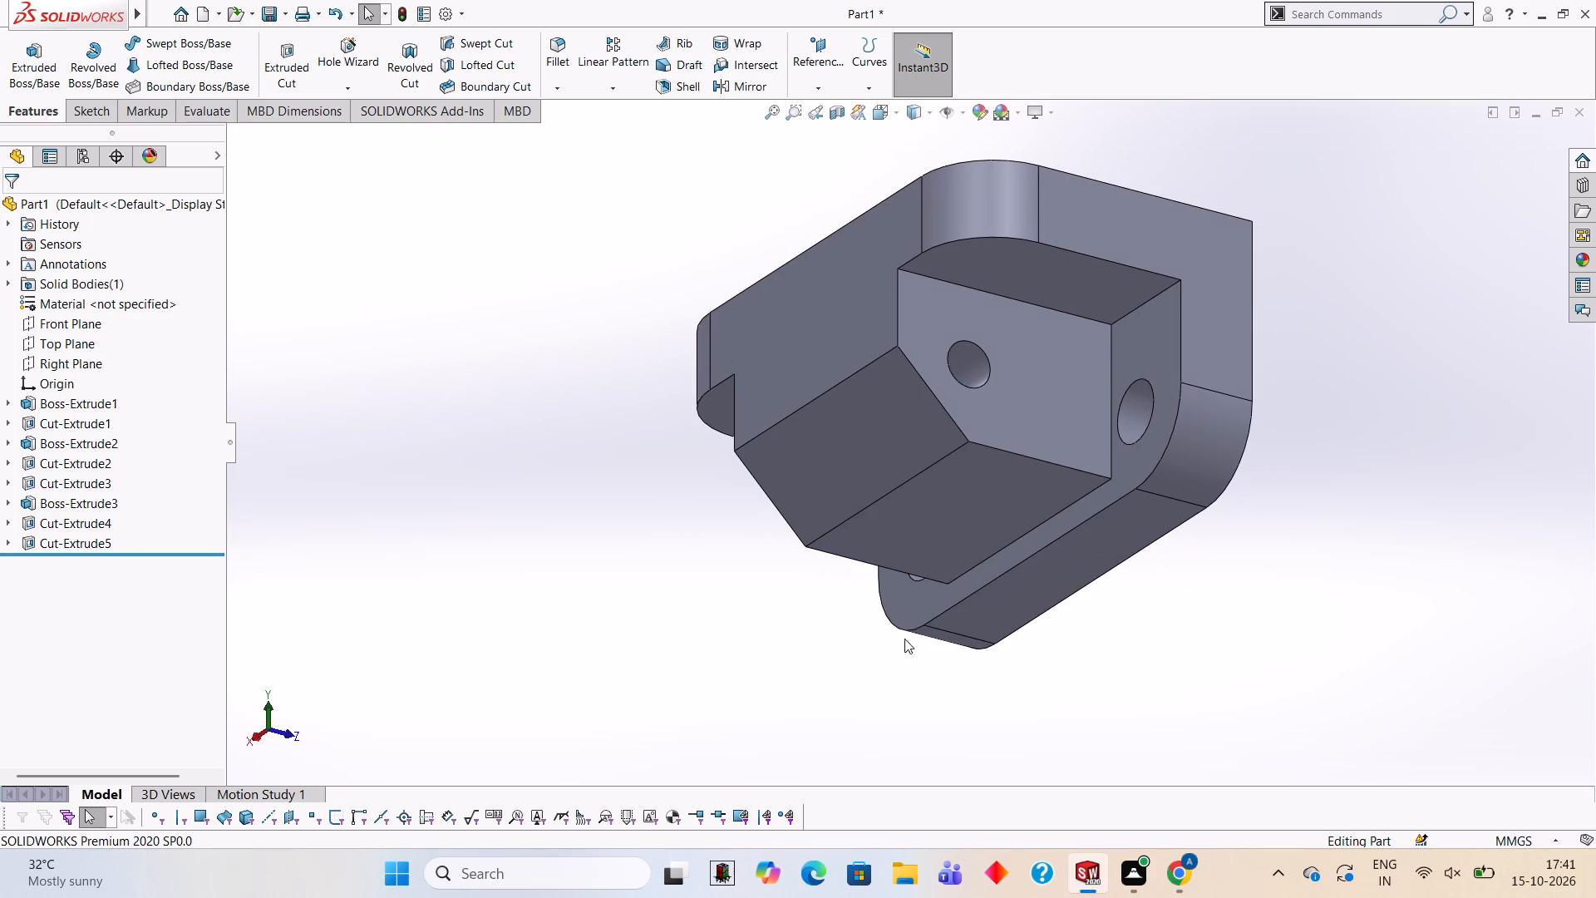
middle_drag(1056, 560, 1036, 560)
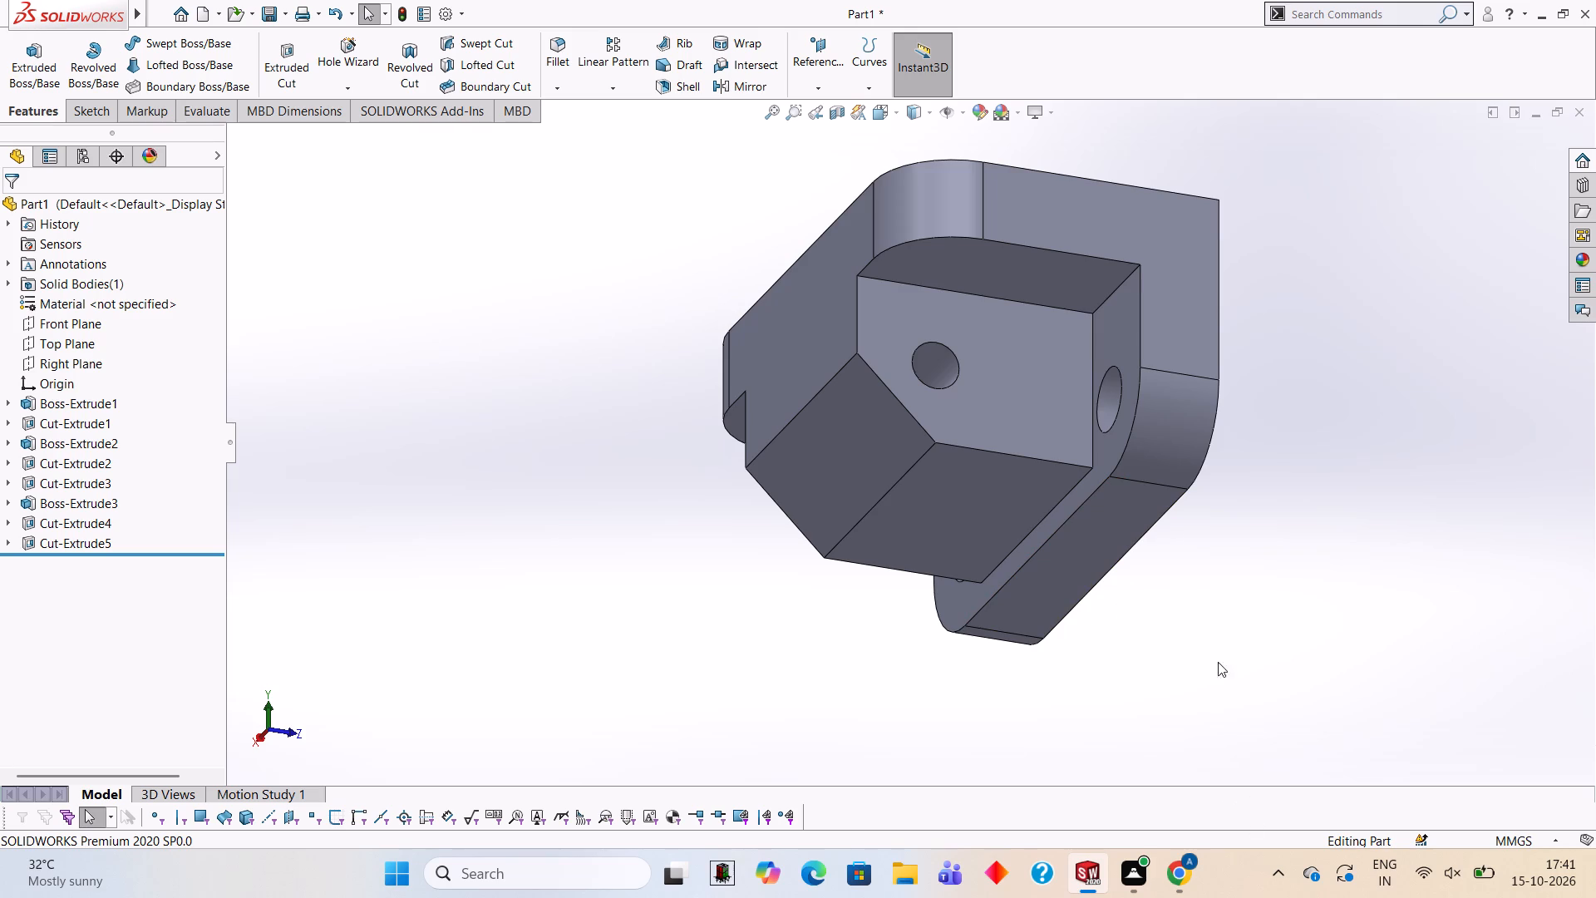
middle_drag(1239, 609, 1294, 491)
click(946, 488)
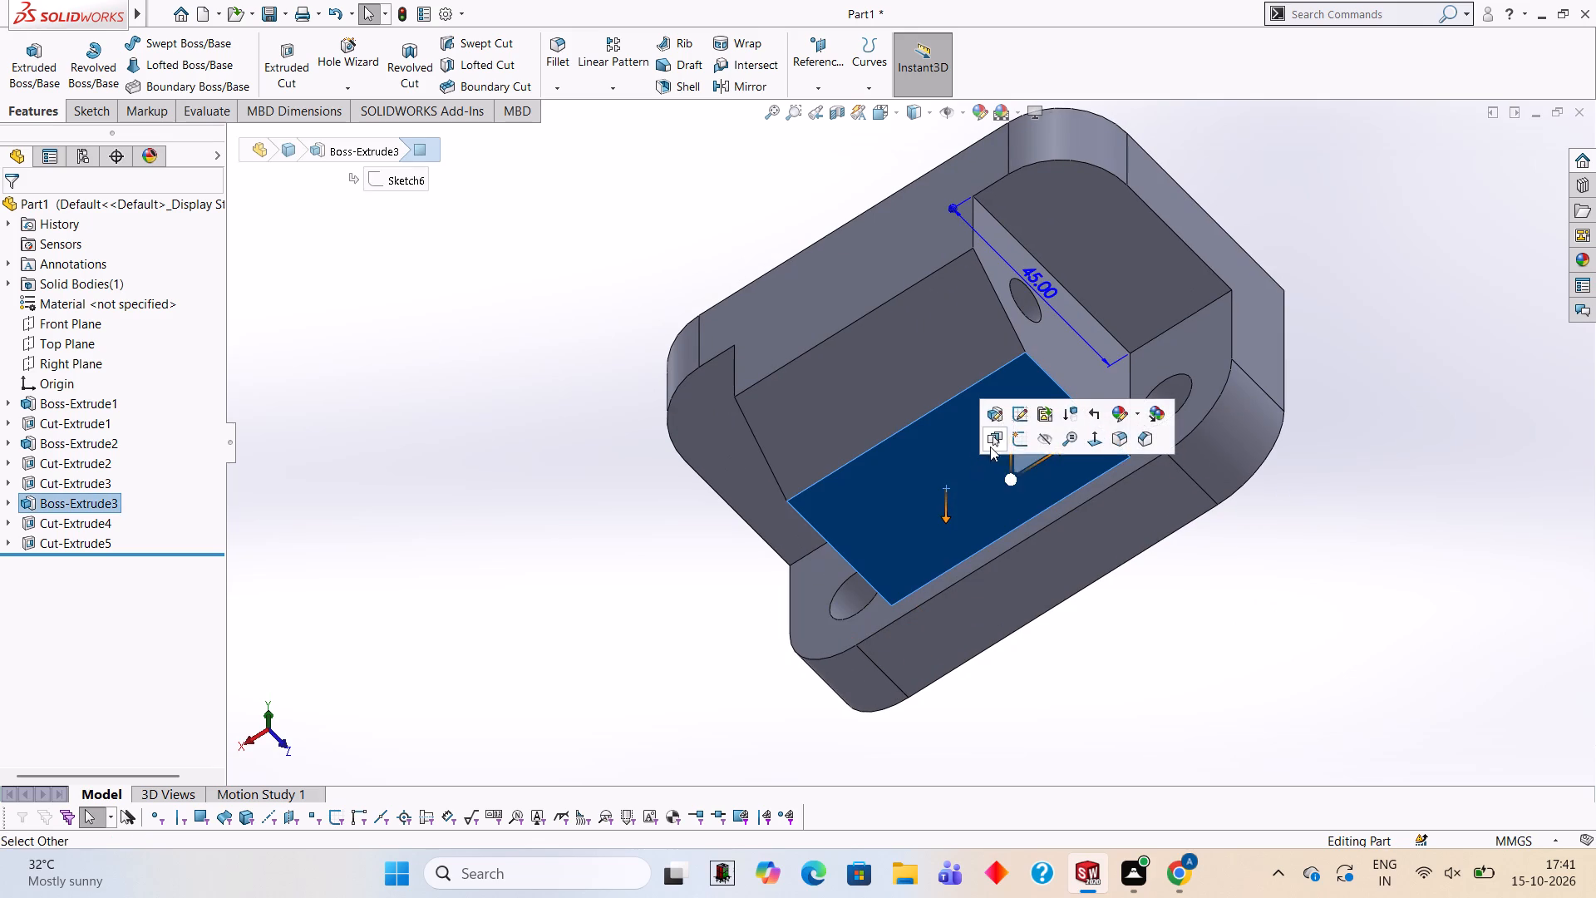
click(1018, 445)
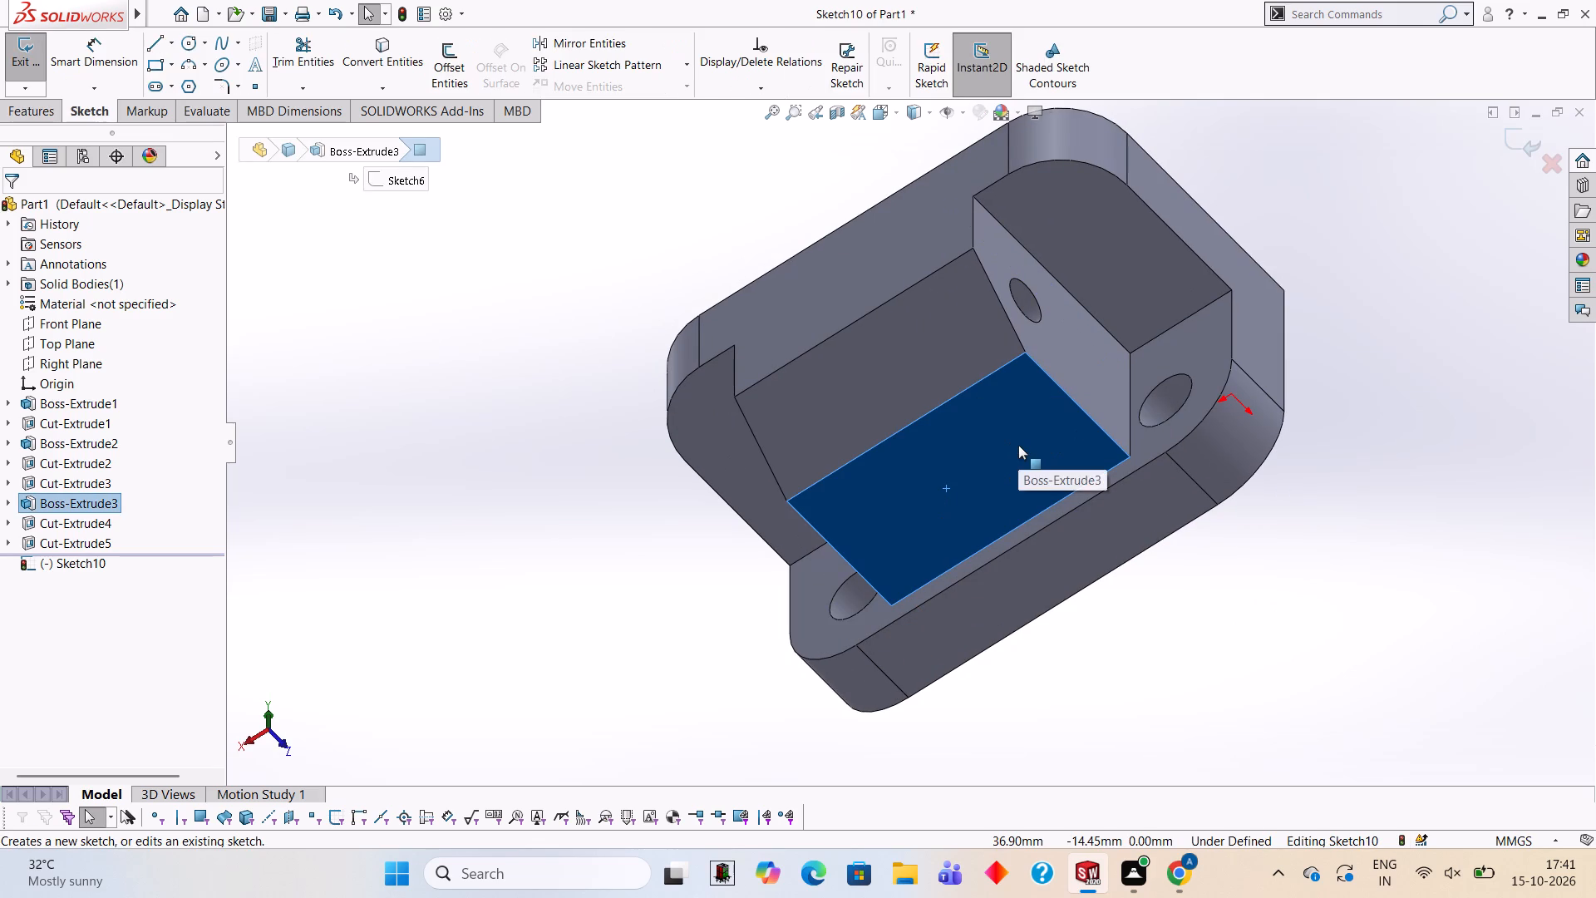
key(ctrl+8)
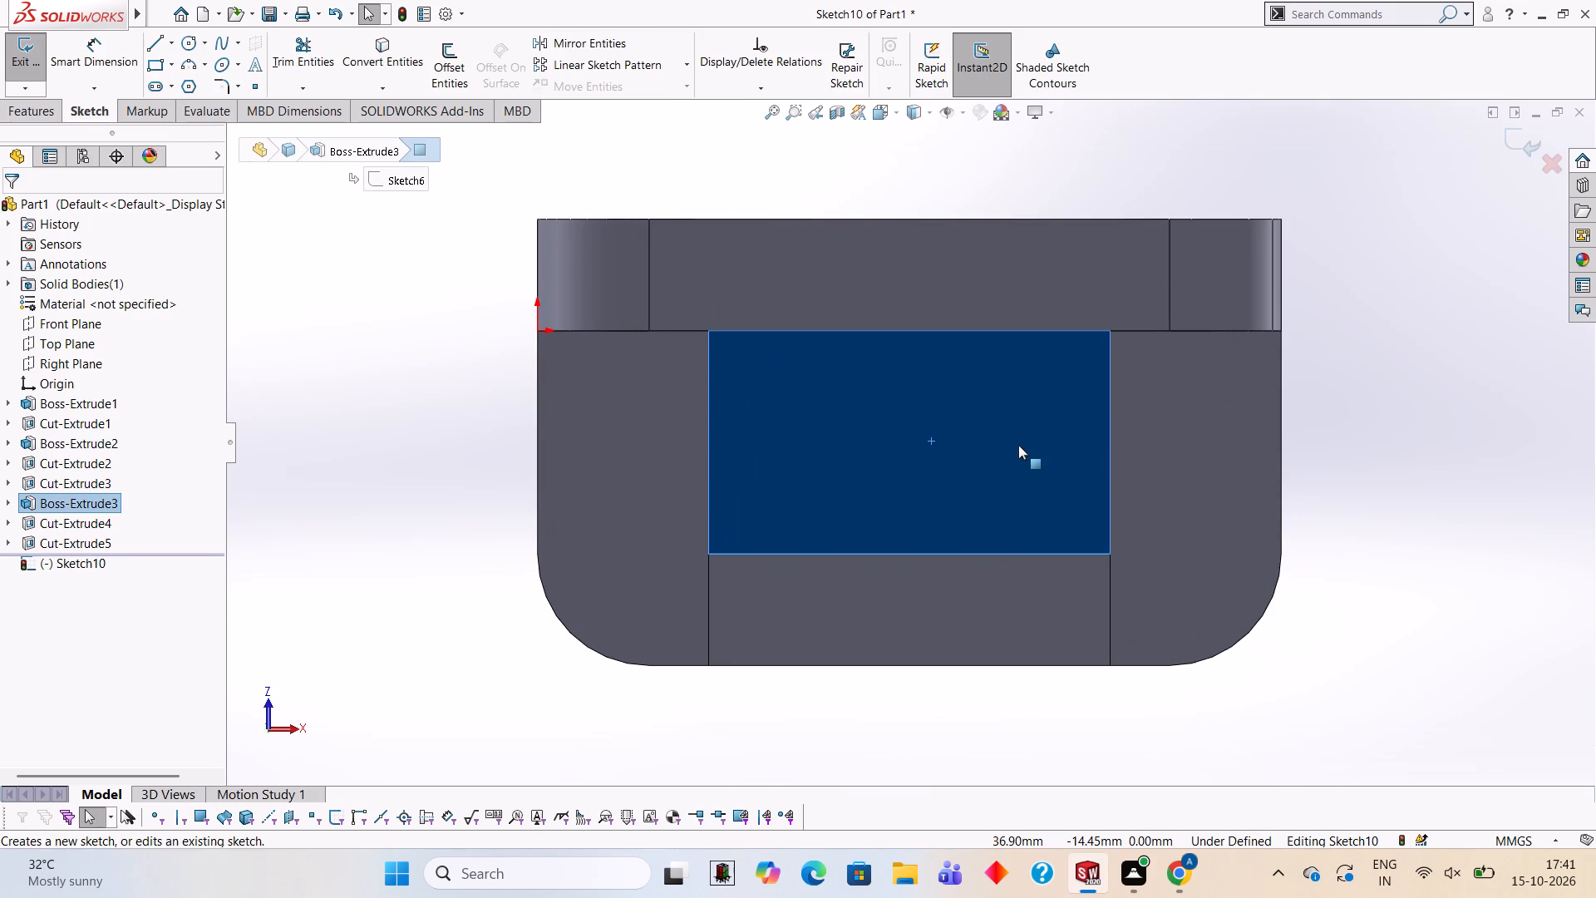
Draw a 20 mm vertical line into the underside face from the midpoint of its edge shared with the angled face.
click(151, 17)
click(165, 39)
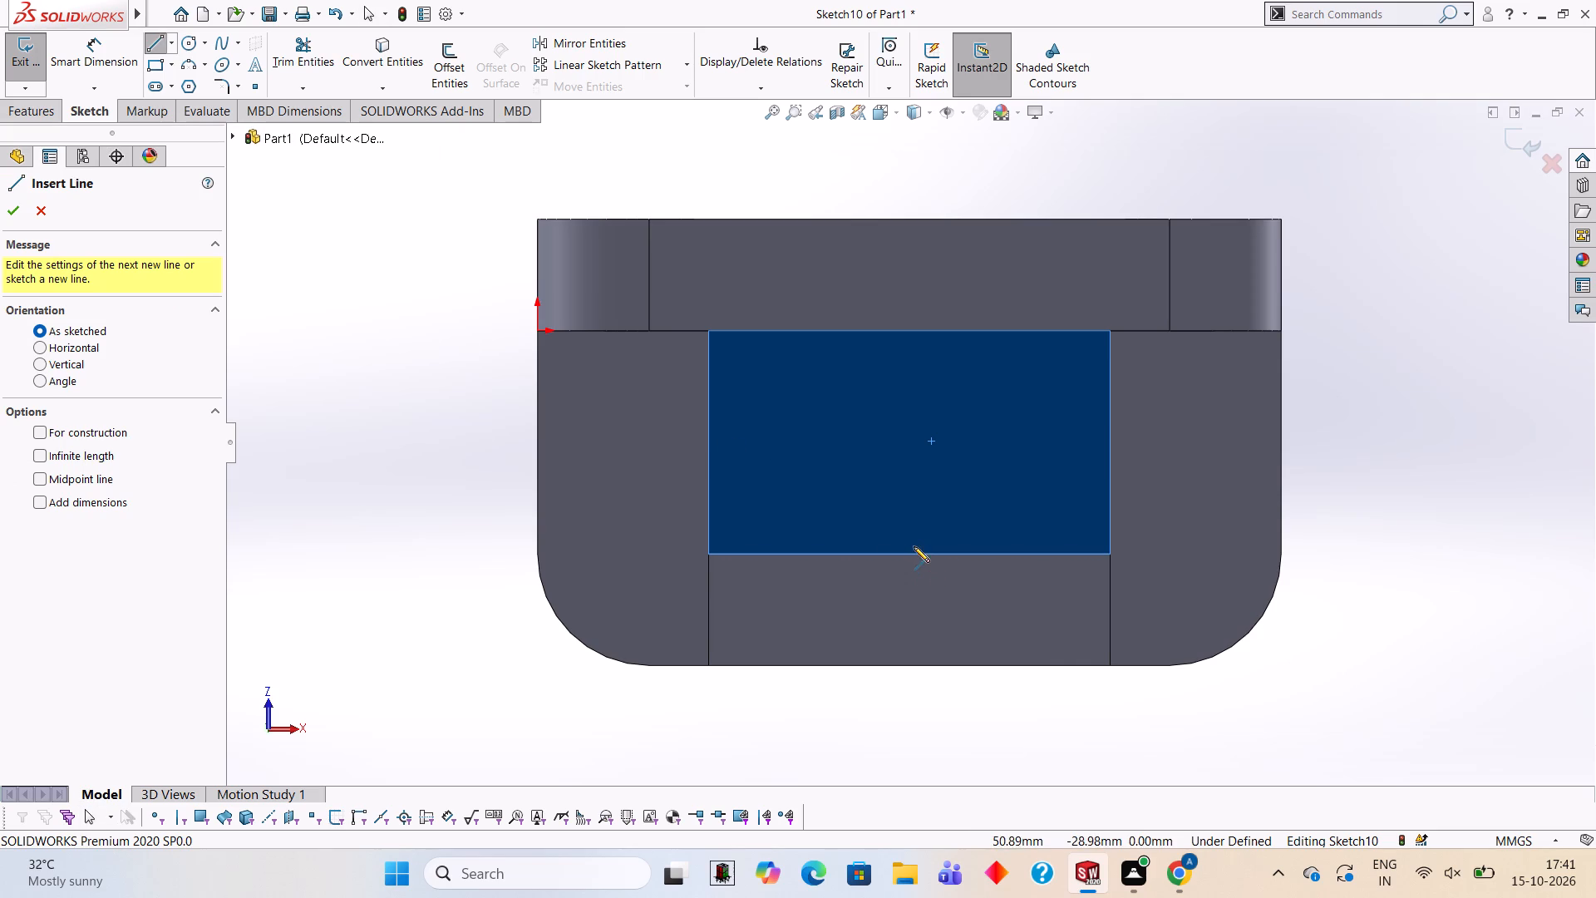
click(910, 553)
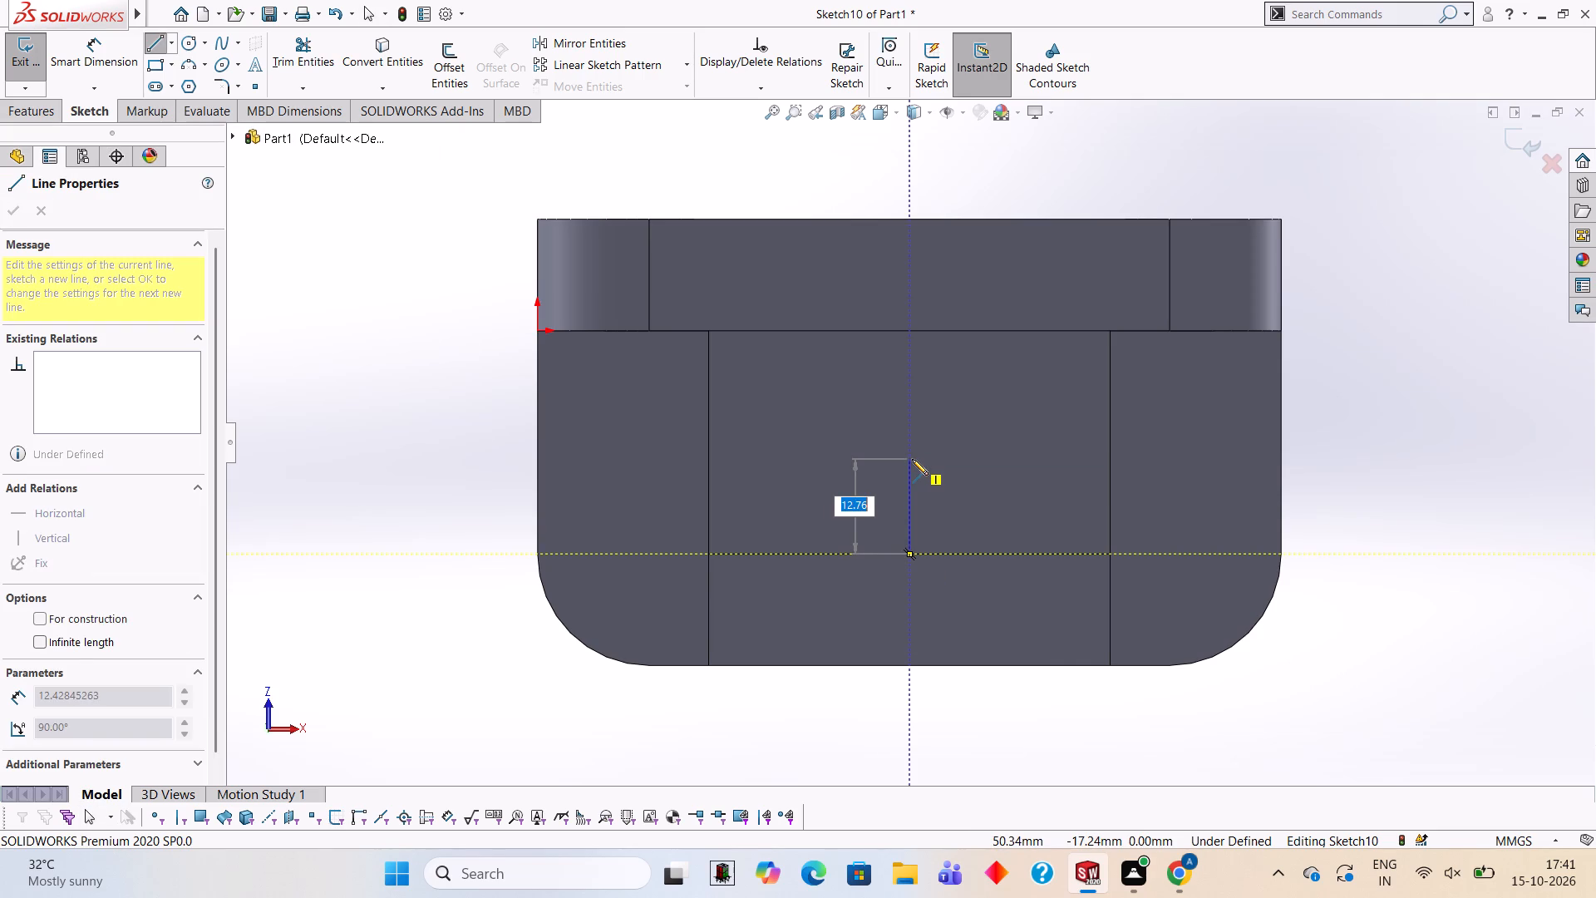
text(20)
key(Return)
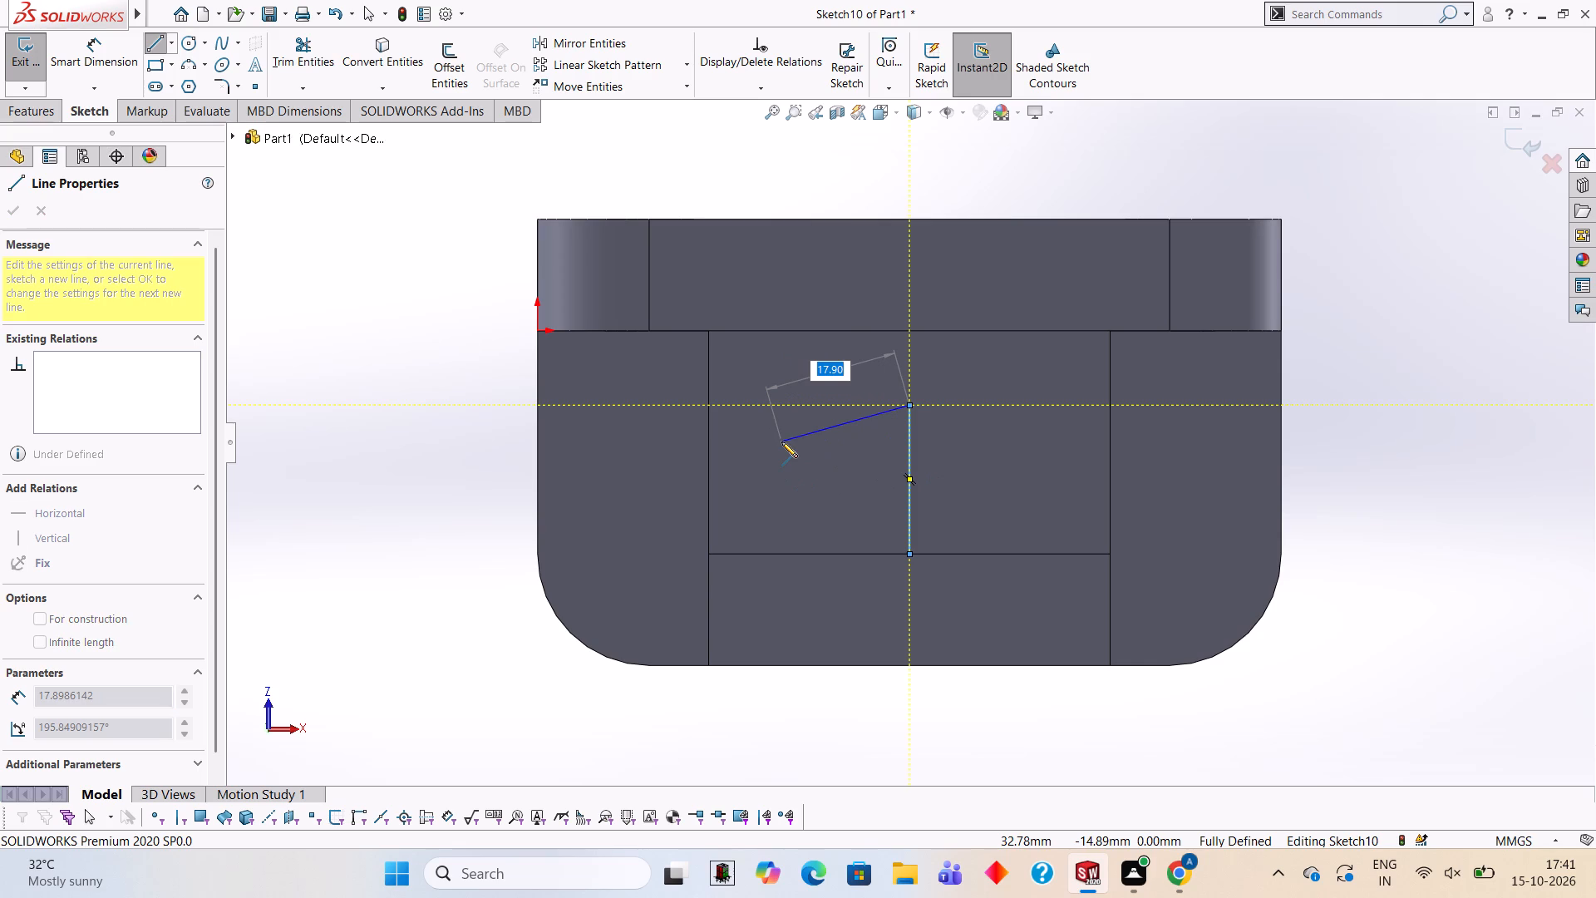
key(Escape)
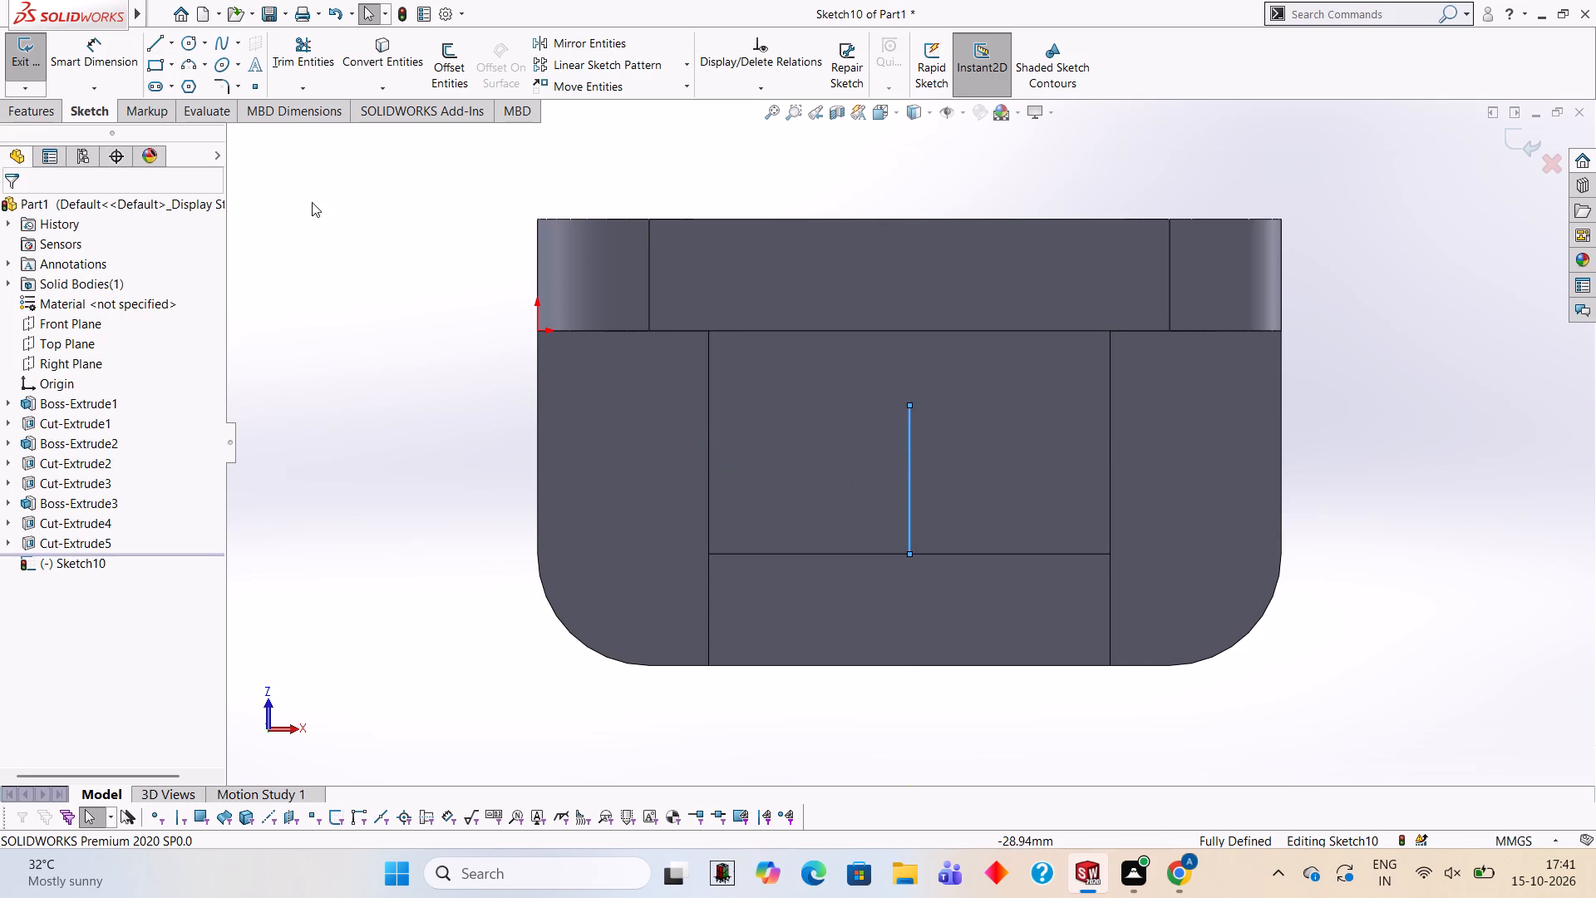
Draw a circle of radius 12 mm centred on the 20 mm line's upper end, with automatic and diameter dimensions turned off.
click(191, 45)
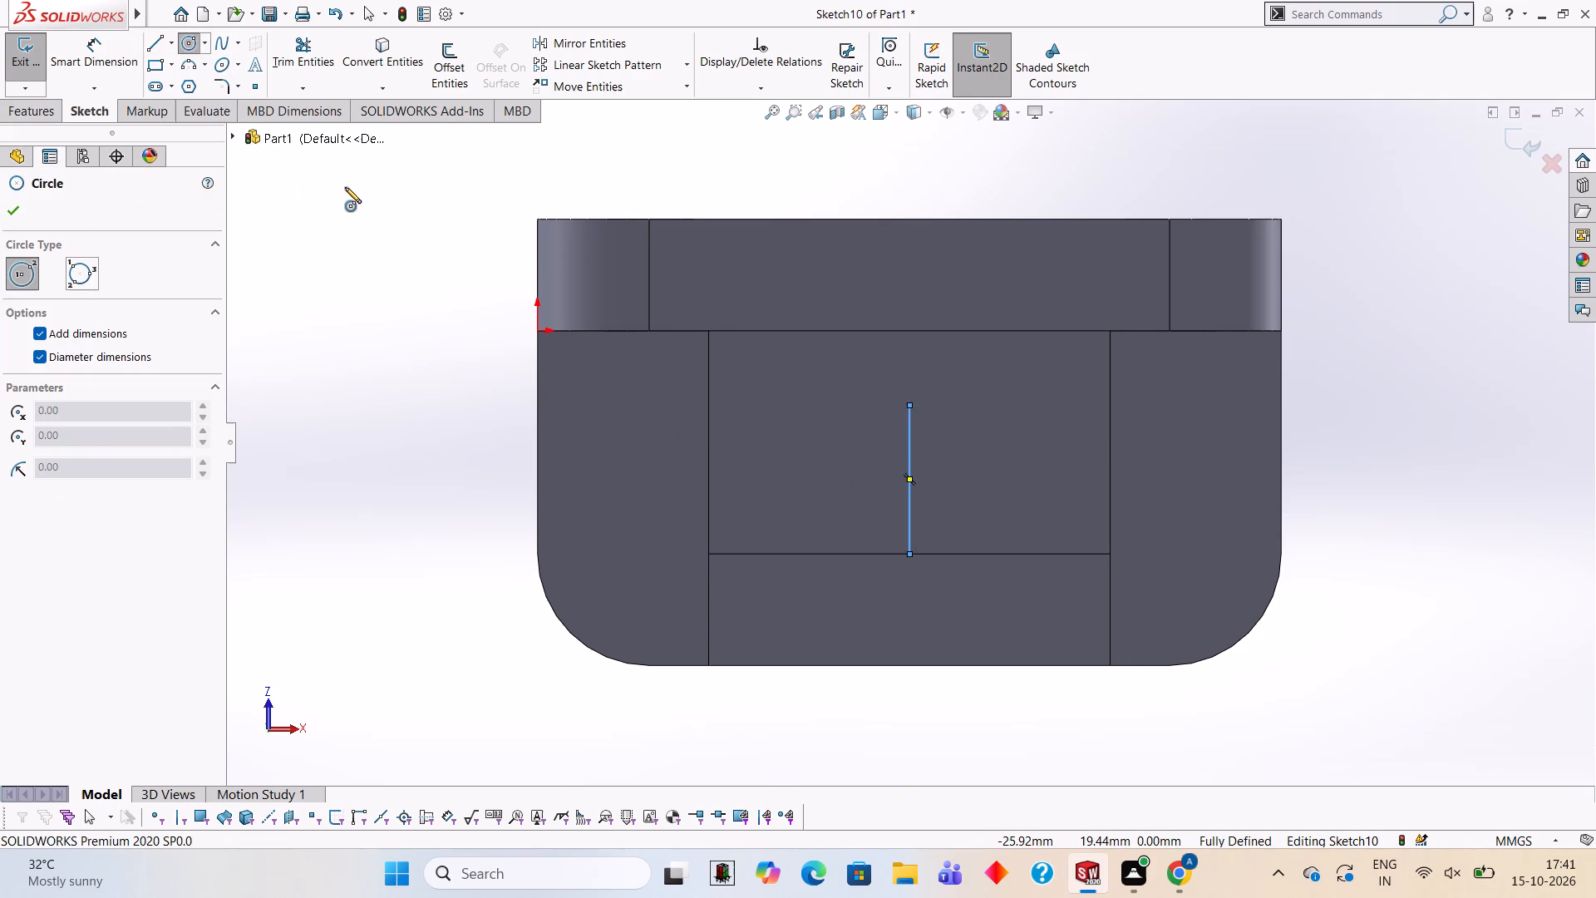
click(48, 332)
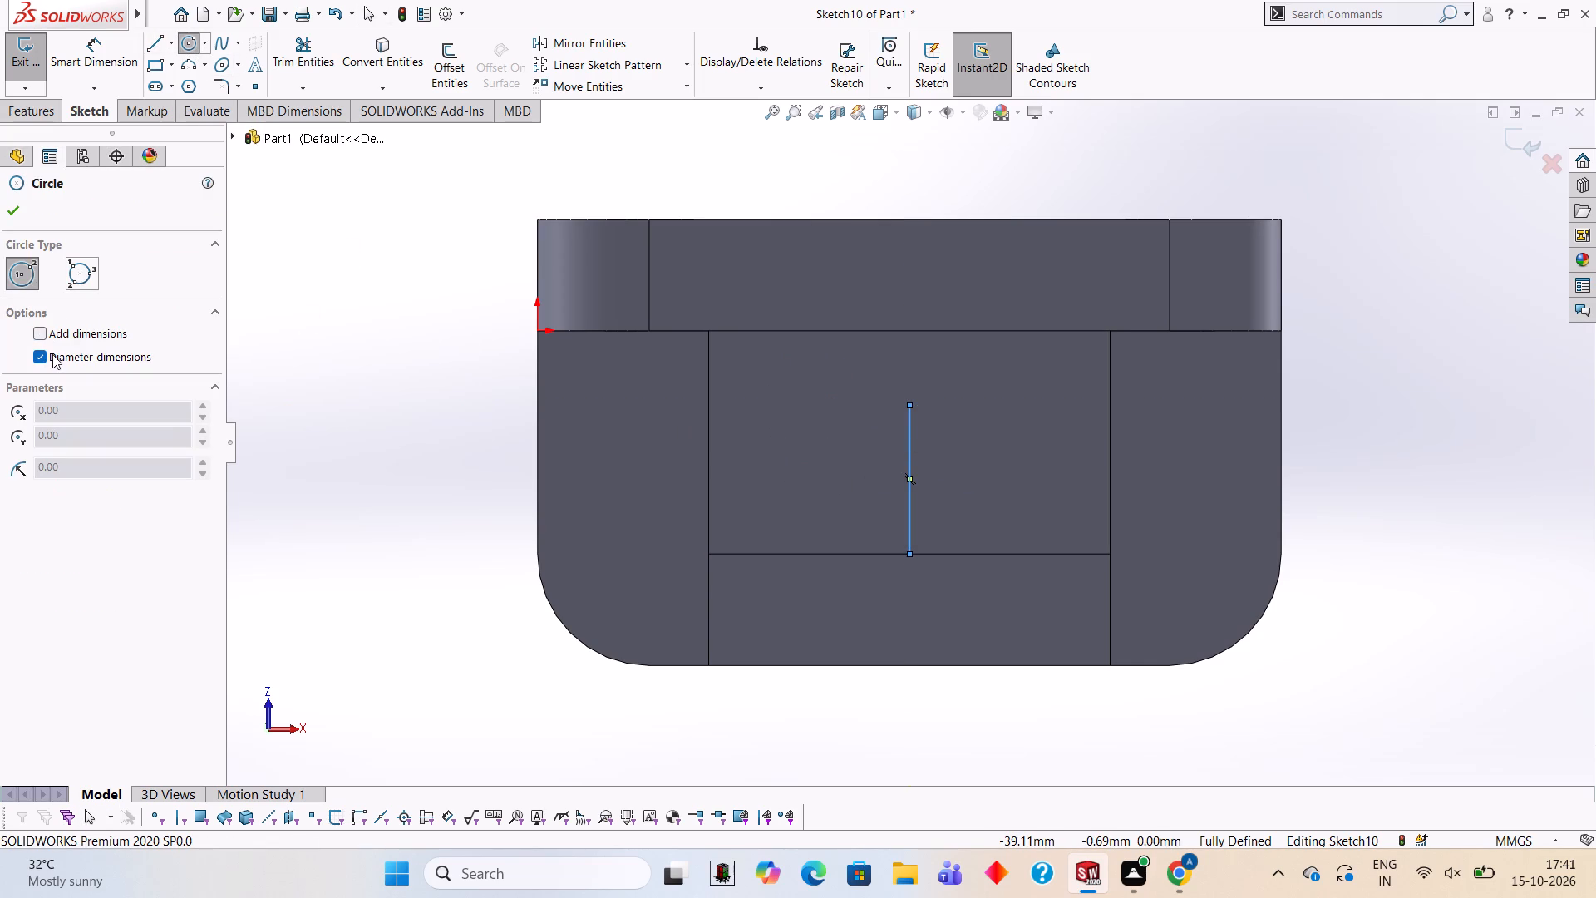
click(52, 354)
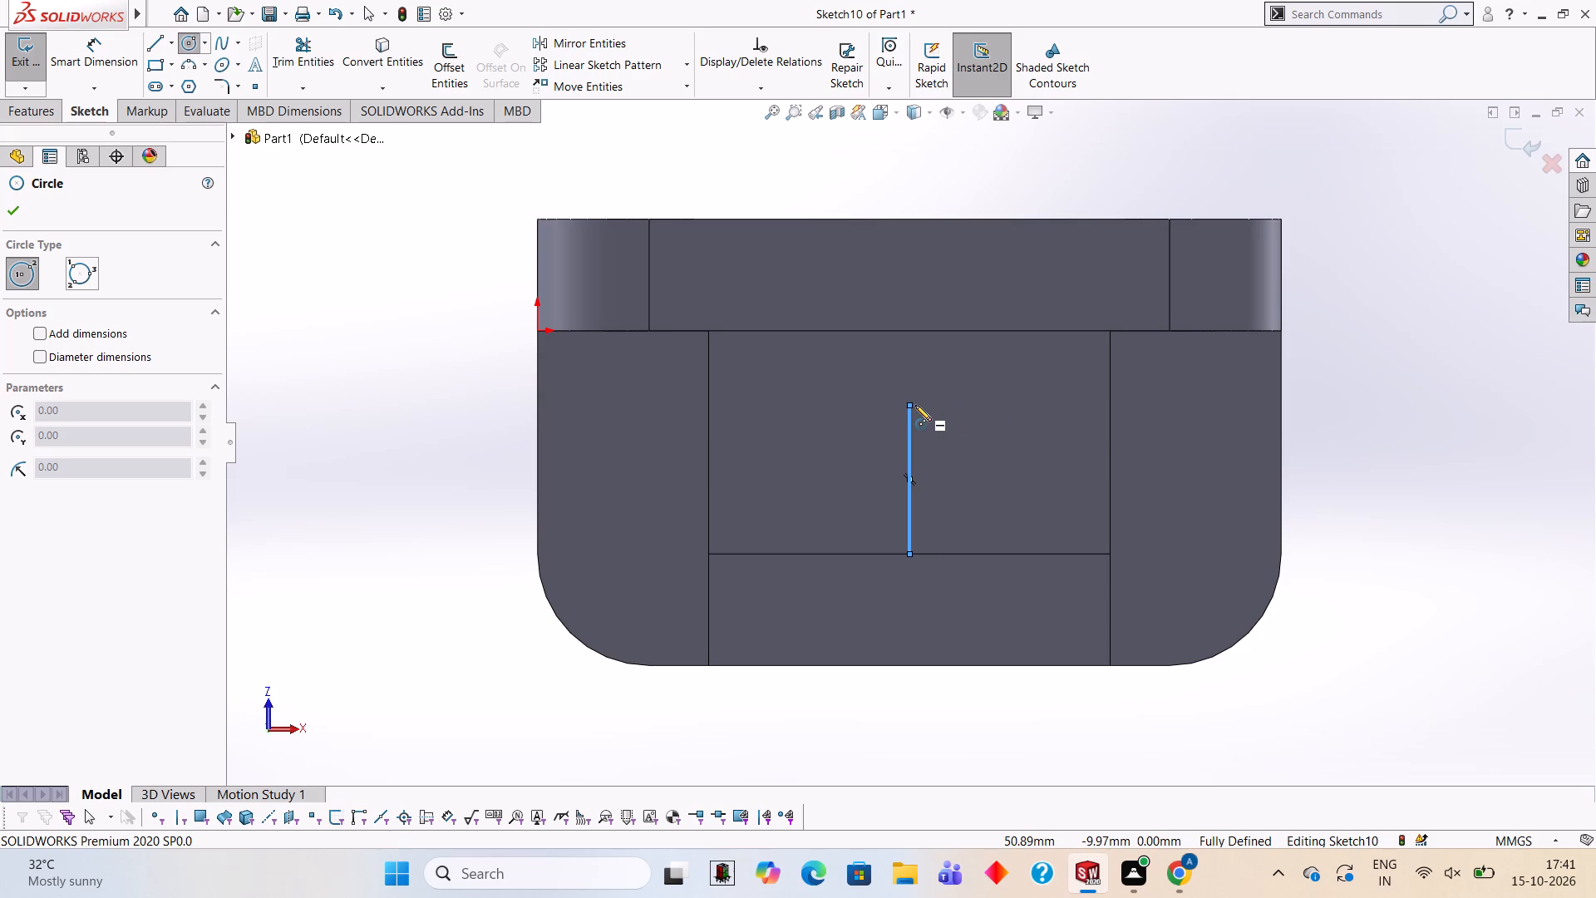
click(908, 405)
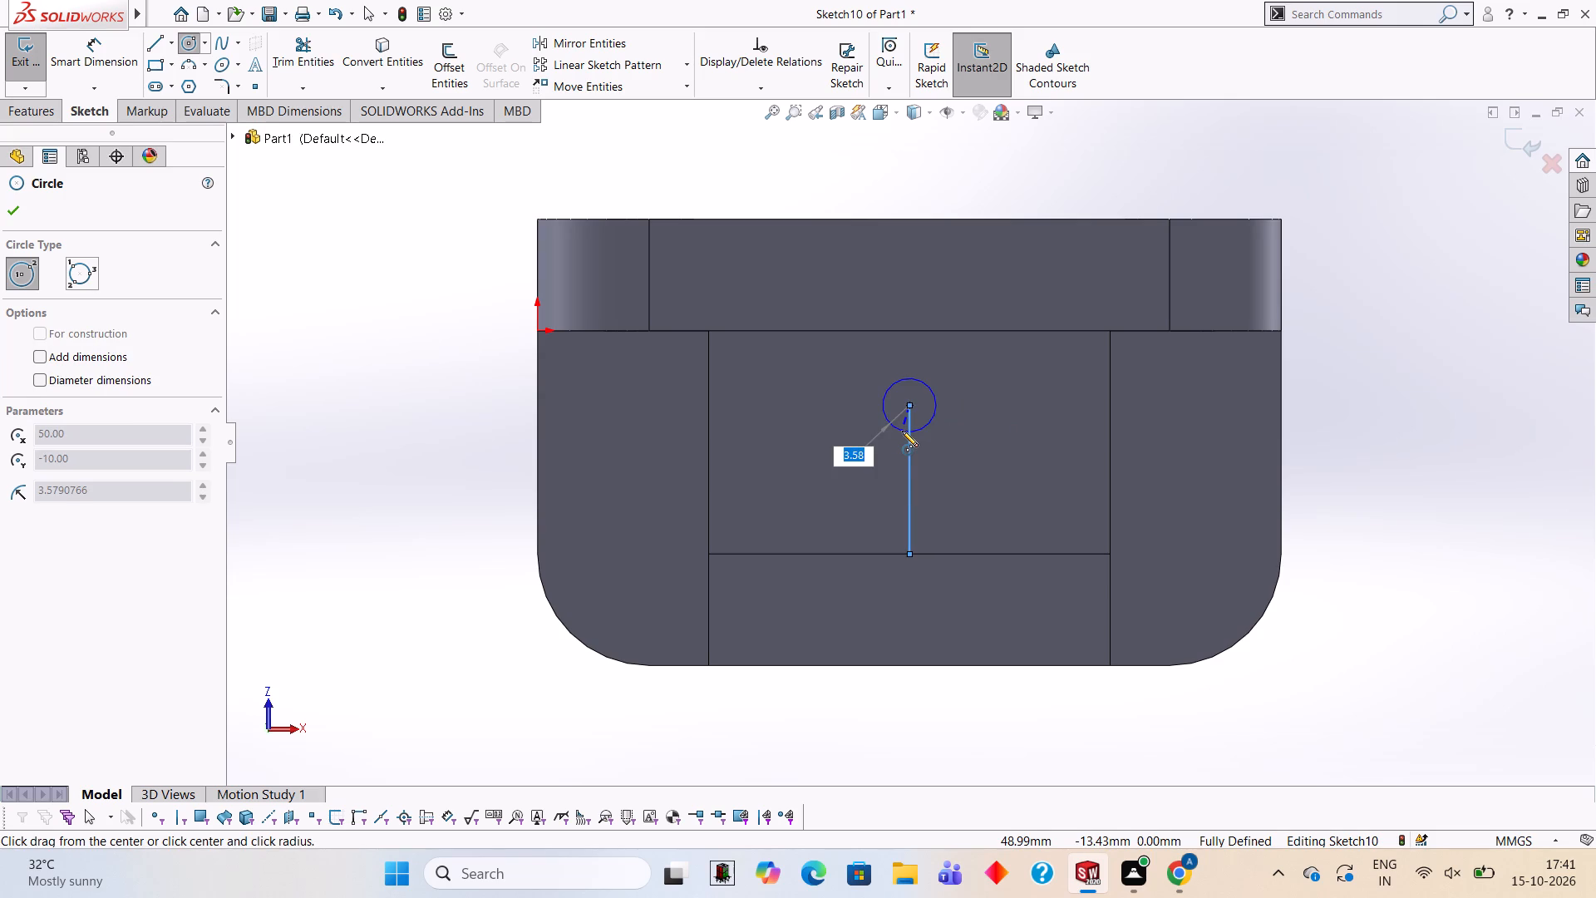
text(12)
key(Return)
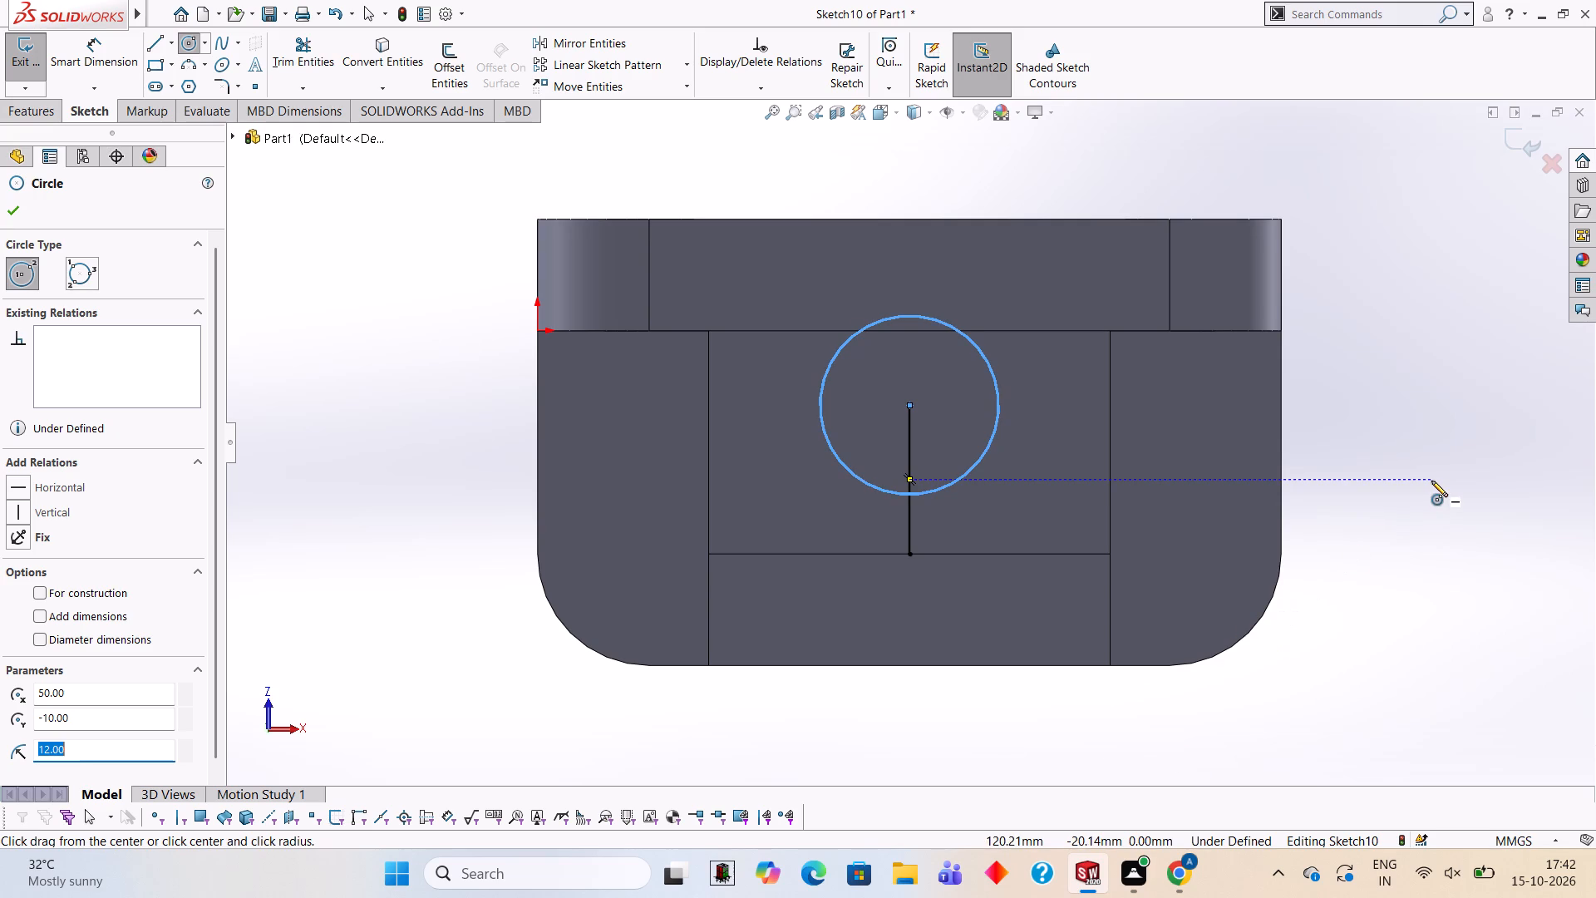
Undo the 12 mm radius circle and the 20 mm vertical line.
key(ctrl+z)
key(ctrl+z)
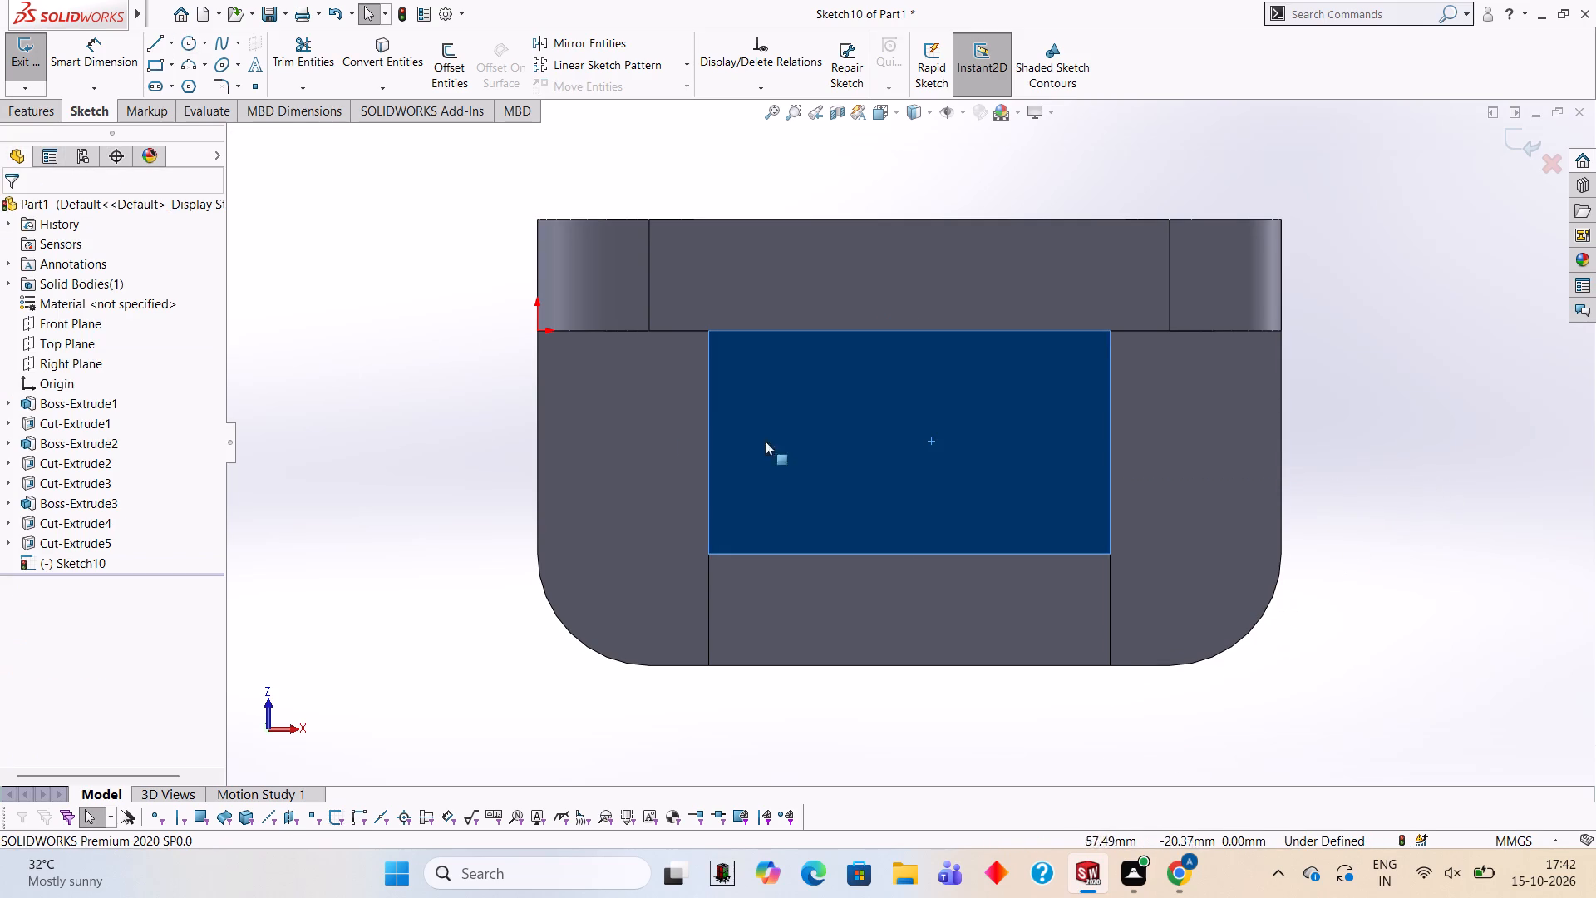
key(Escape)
Draw a 10 mm vertical line into the underside face from the midpoint of its edge shared with the angled face.
click(156, 37)
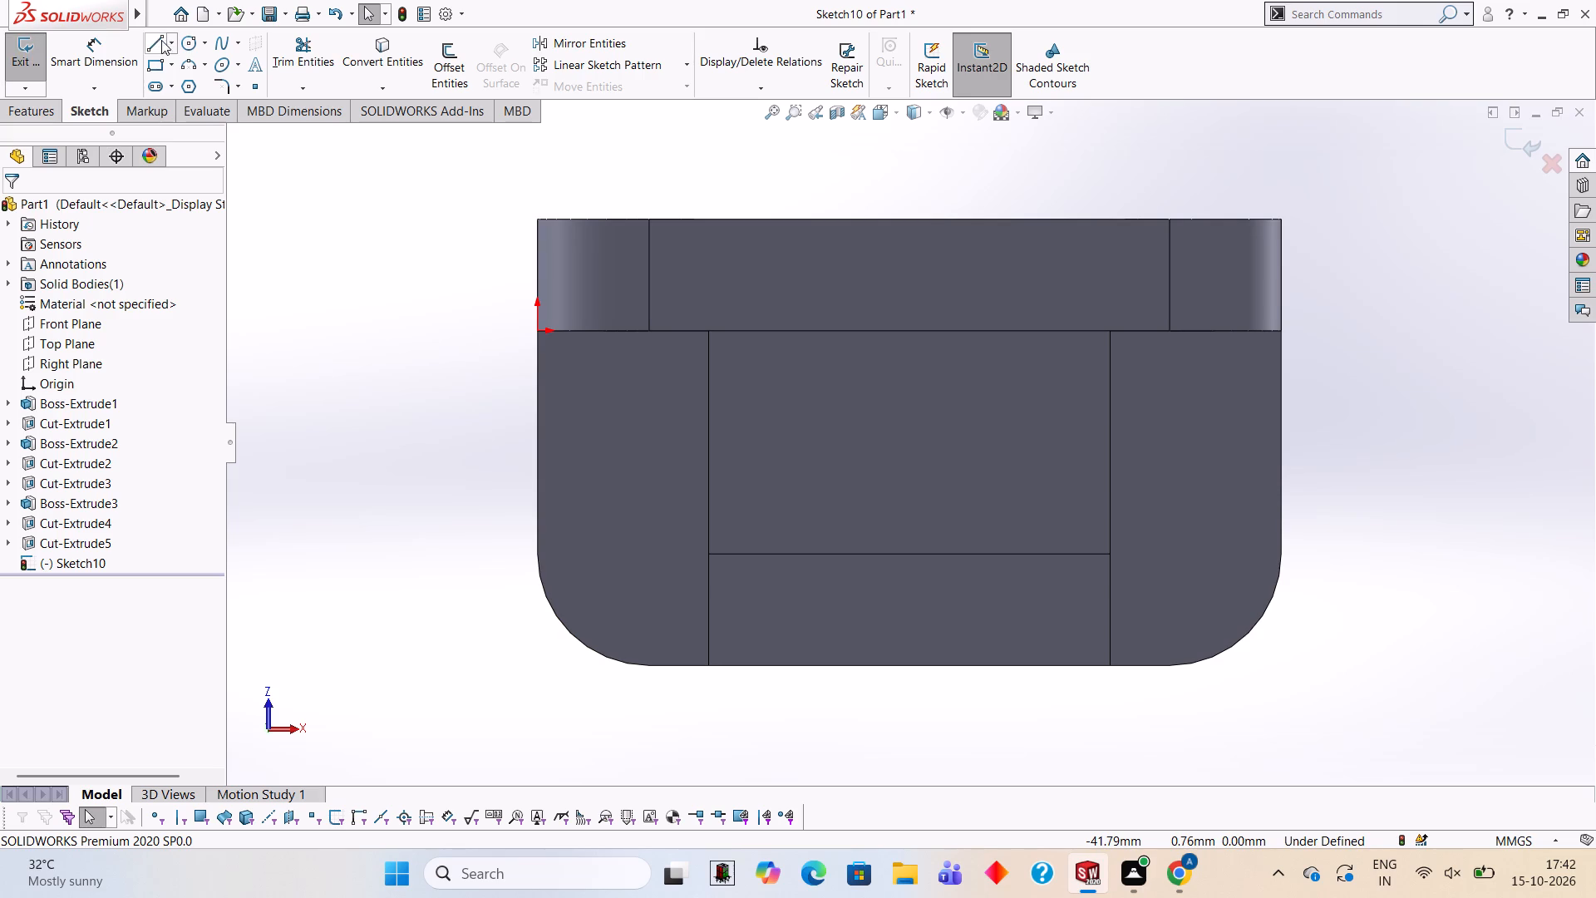
click(910, 554)
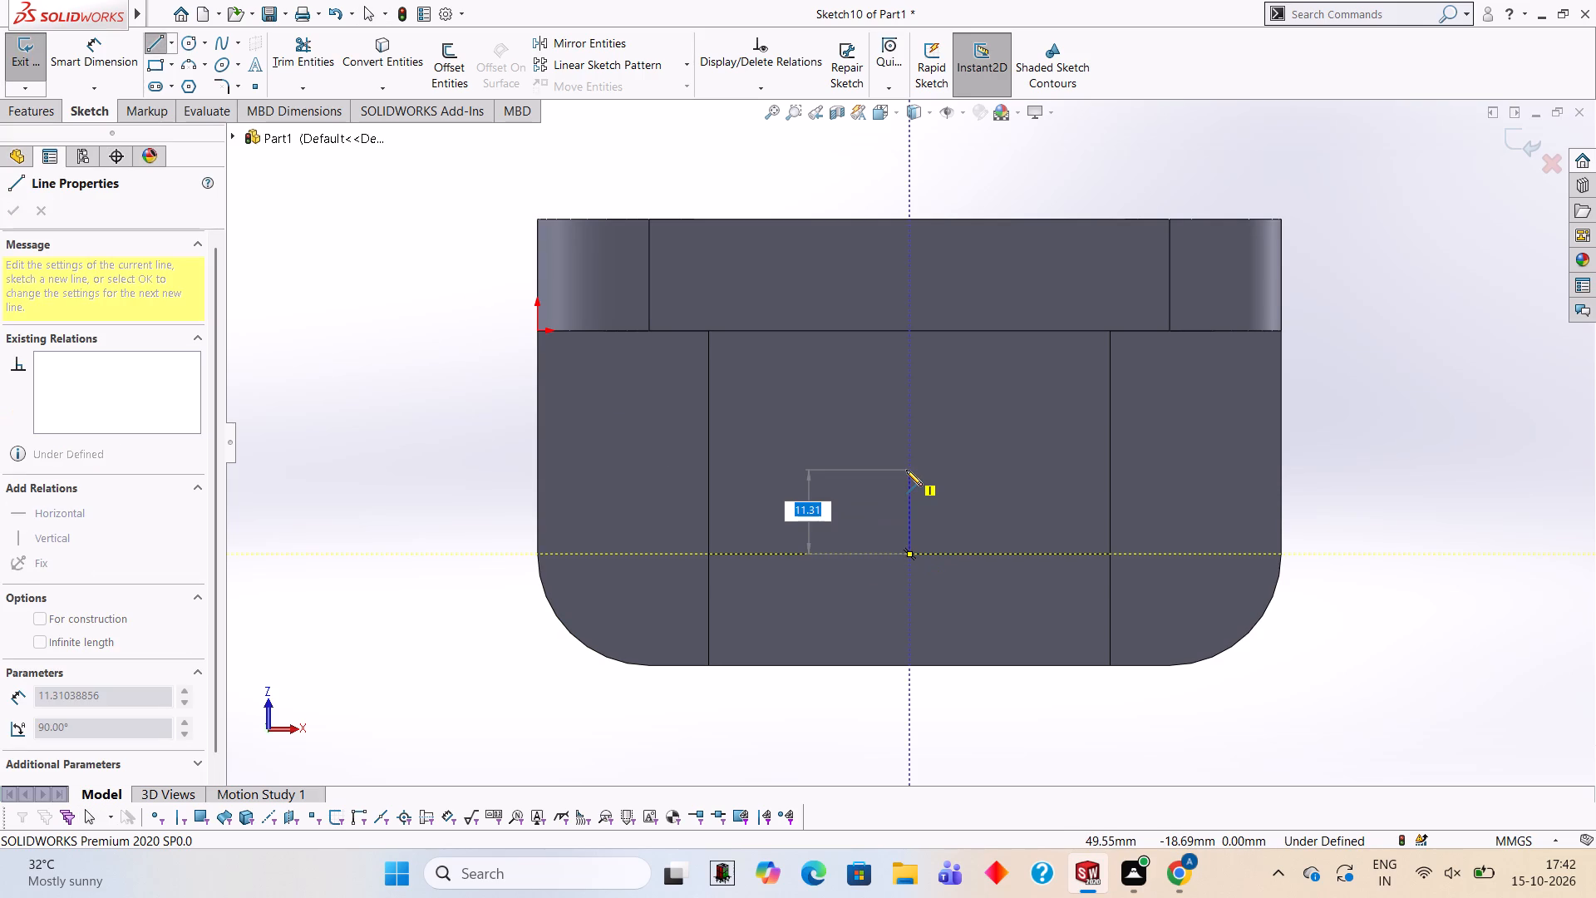
text(10)
key(Return)
key(Escape)
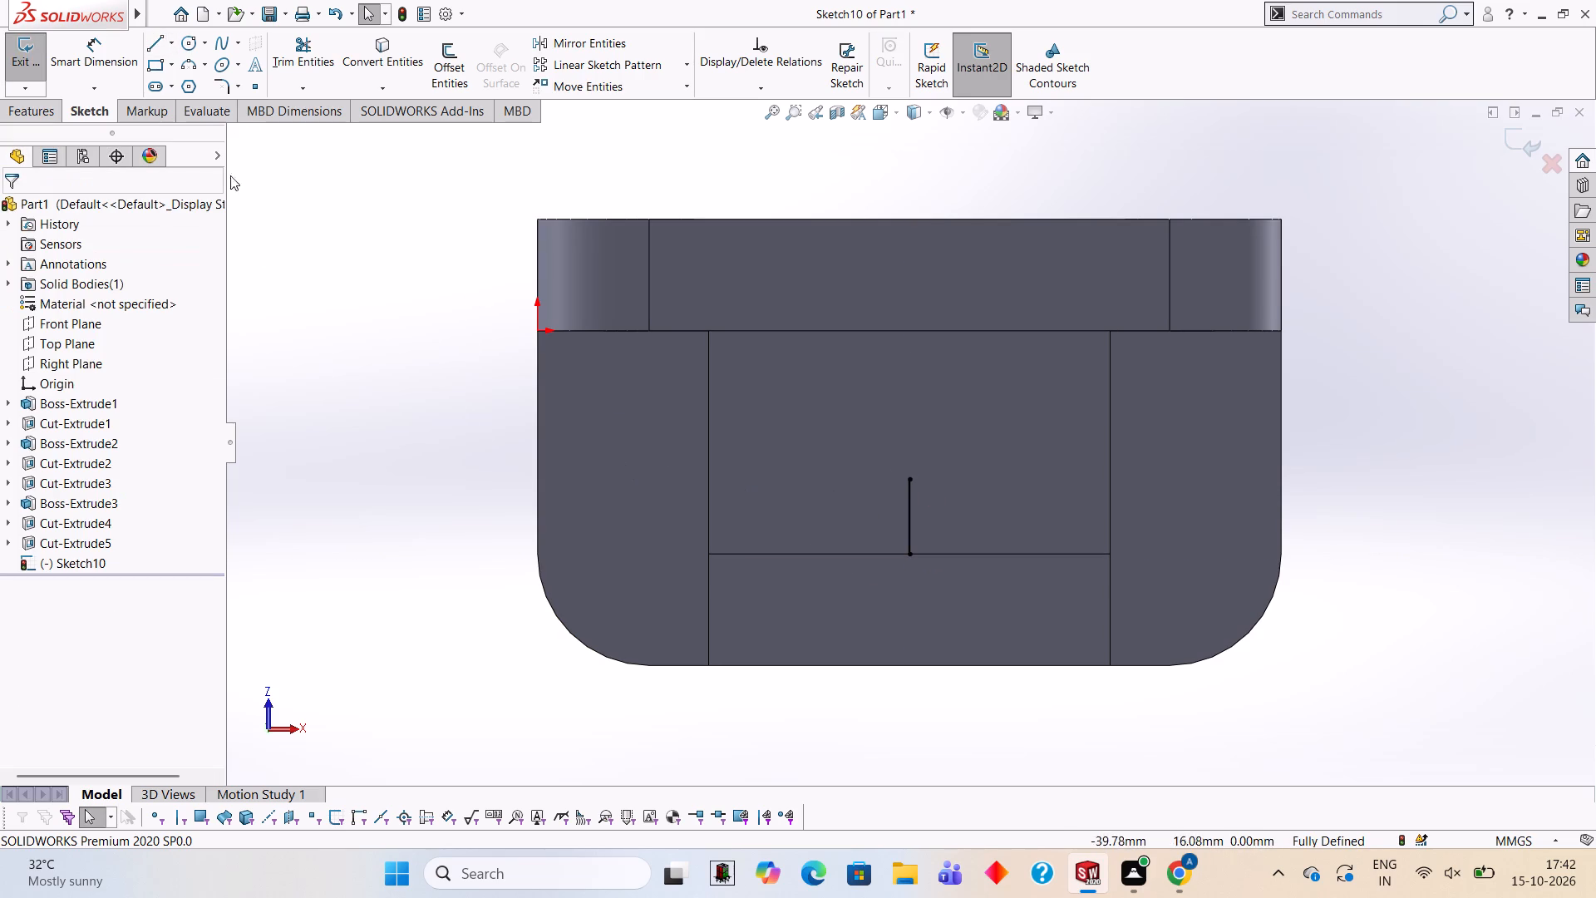
Draw a circle of radius 12 mm centred on the upper end of the 10 mm line.
click(155, 40)
click(187, 50)
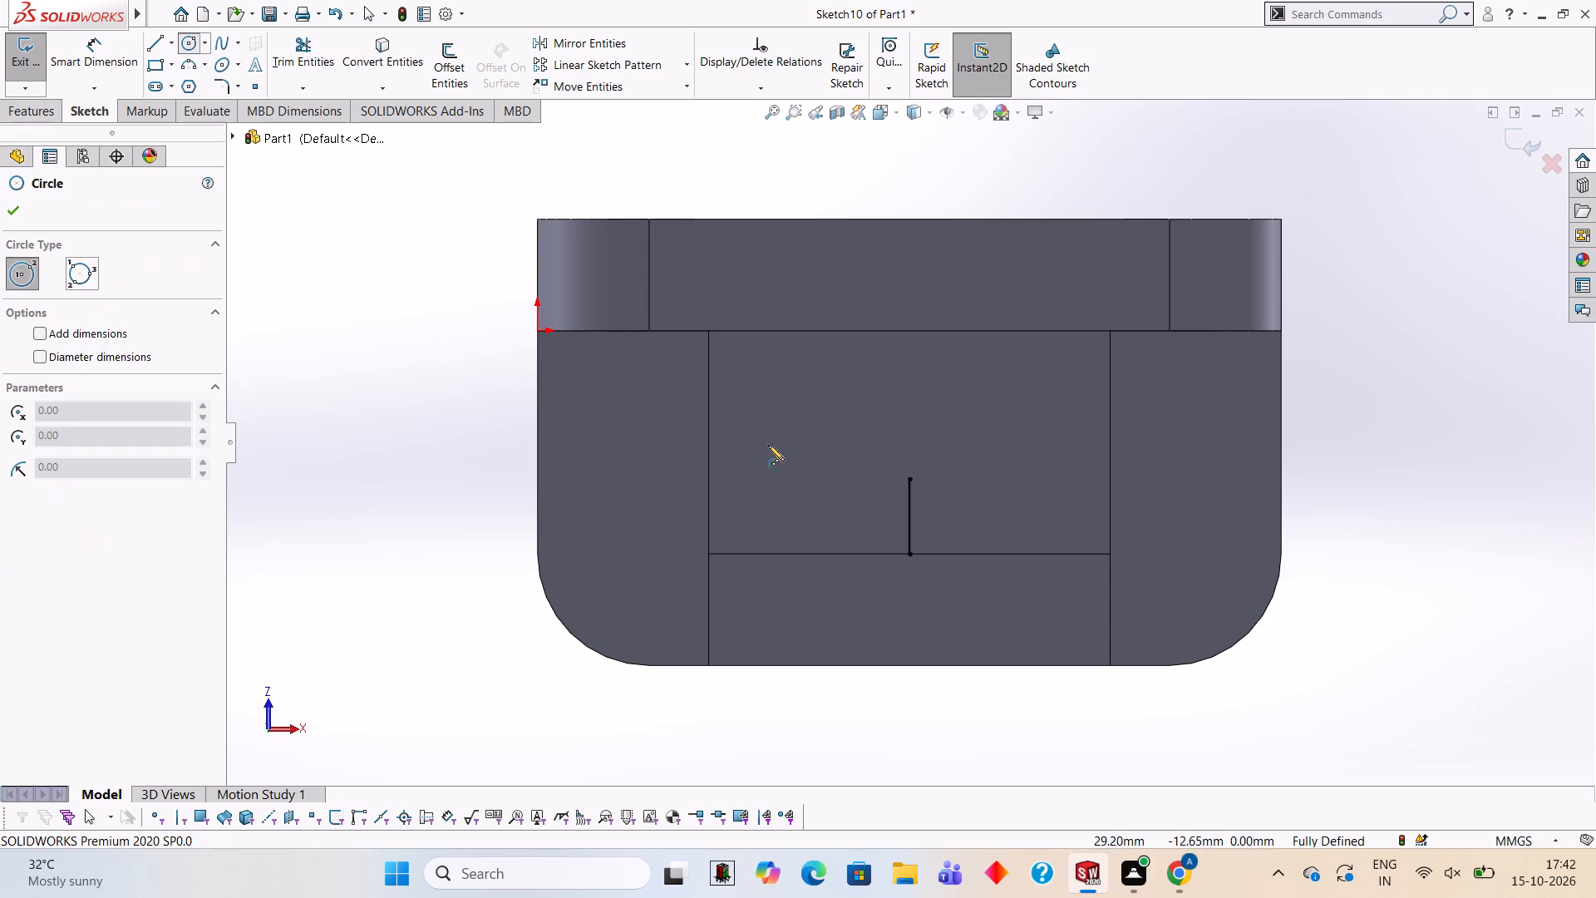
click(909, 476)
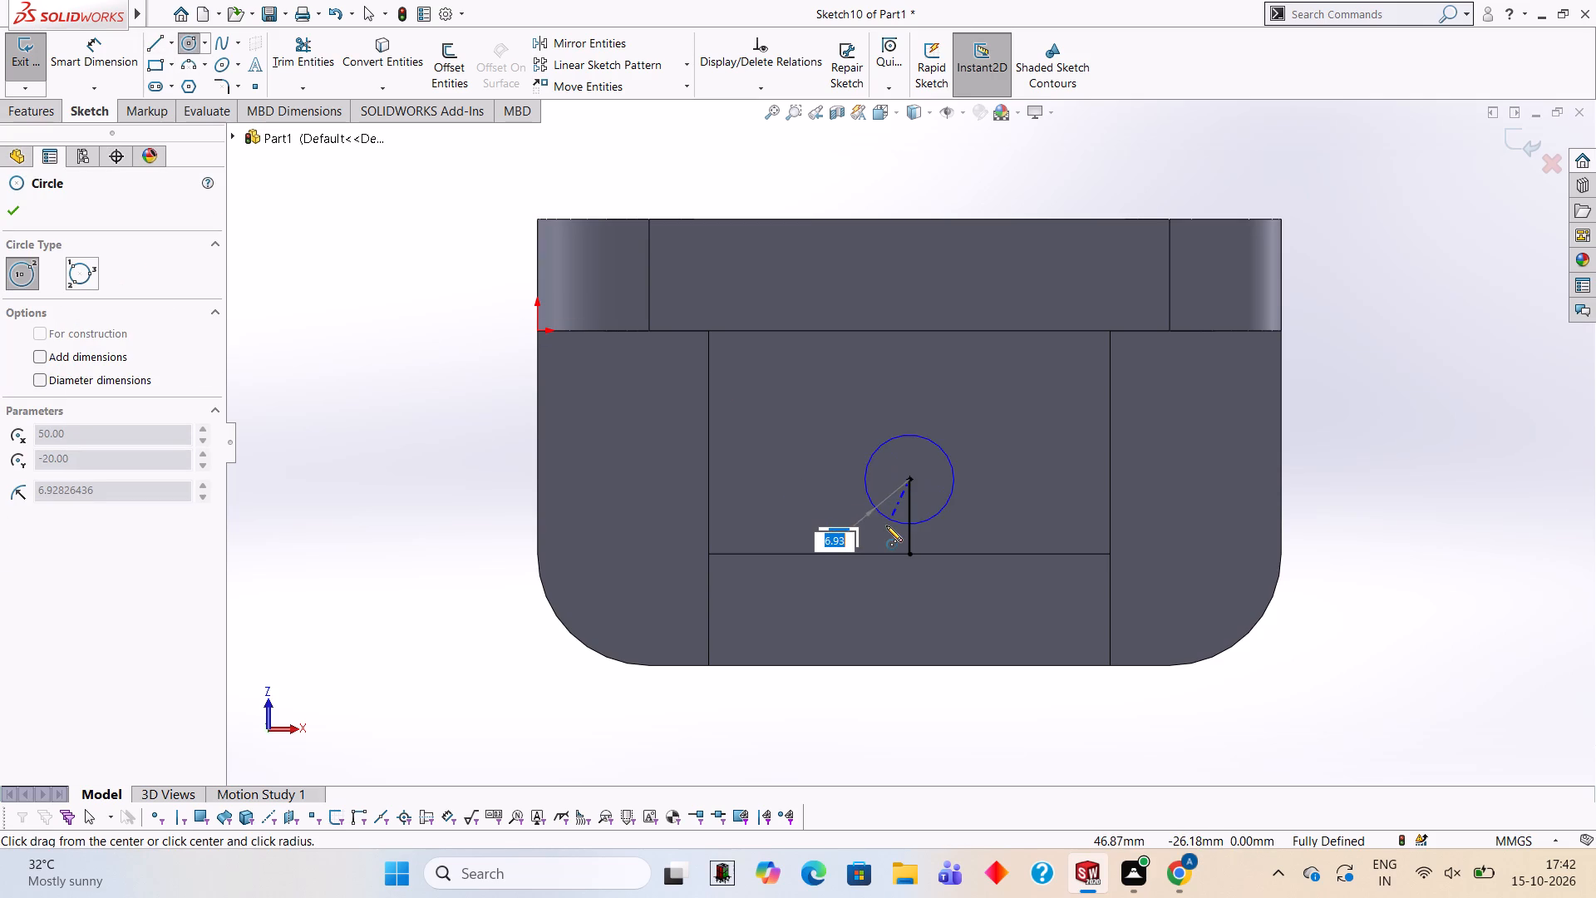
text(12)
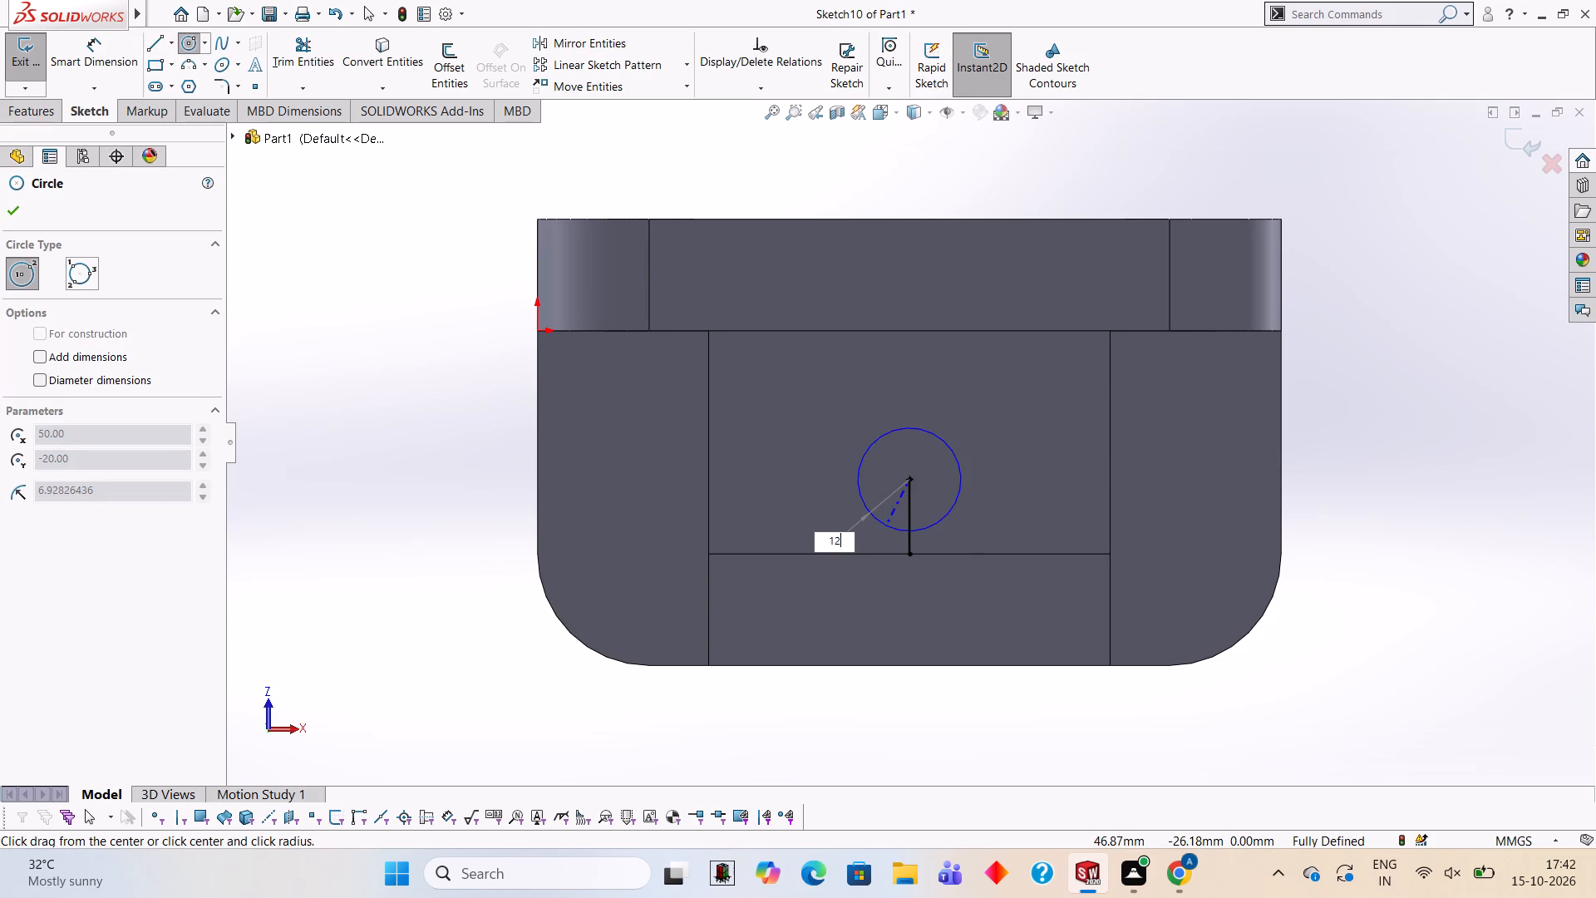
key(Return)
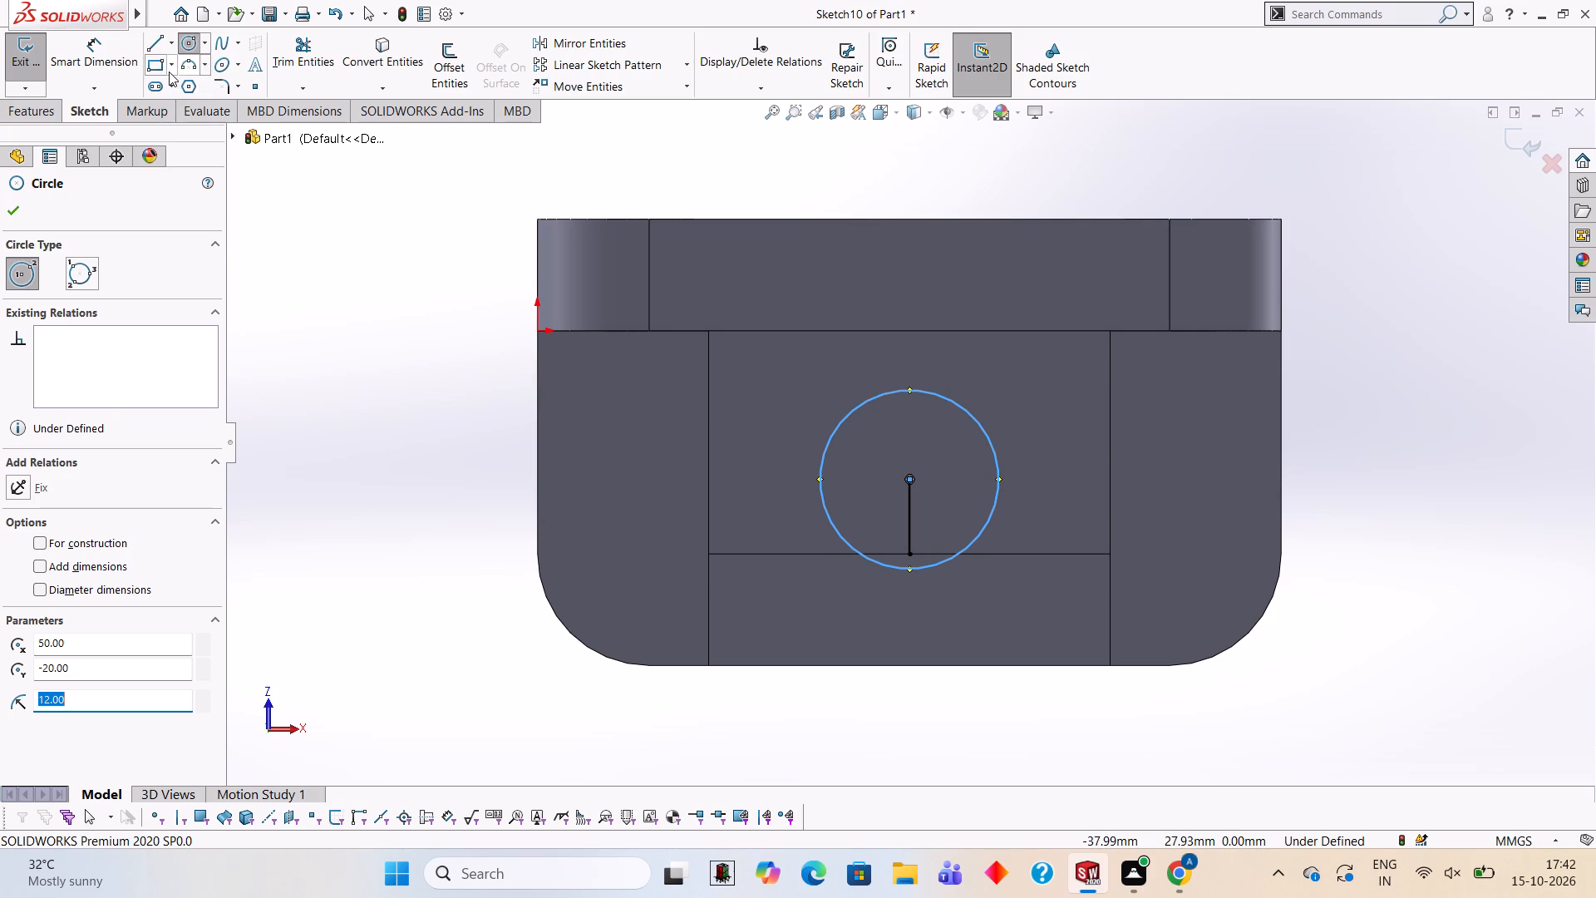
Draw two 10 mm vertical lines from the circle's two side quadrant points down to the edge shared with the angled face.
click(148, 39)
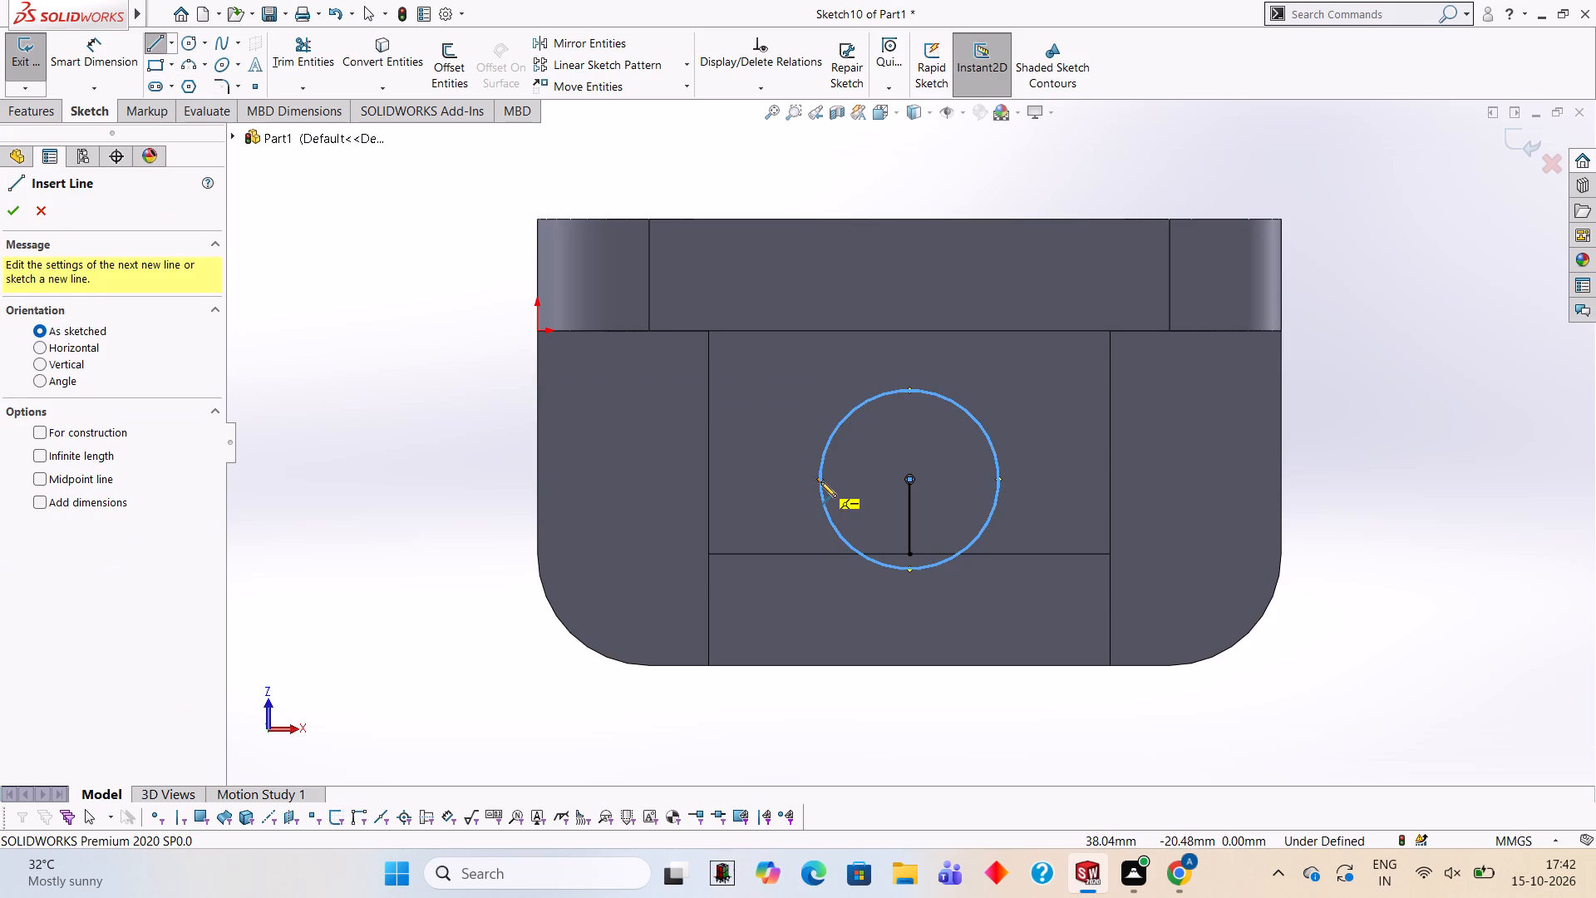
click(818, 479)
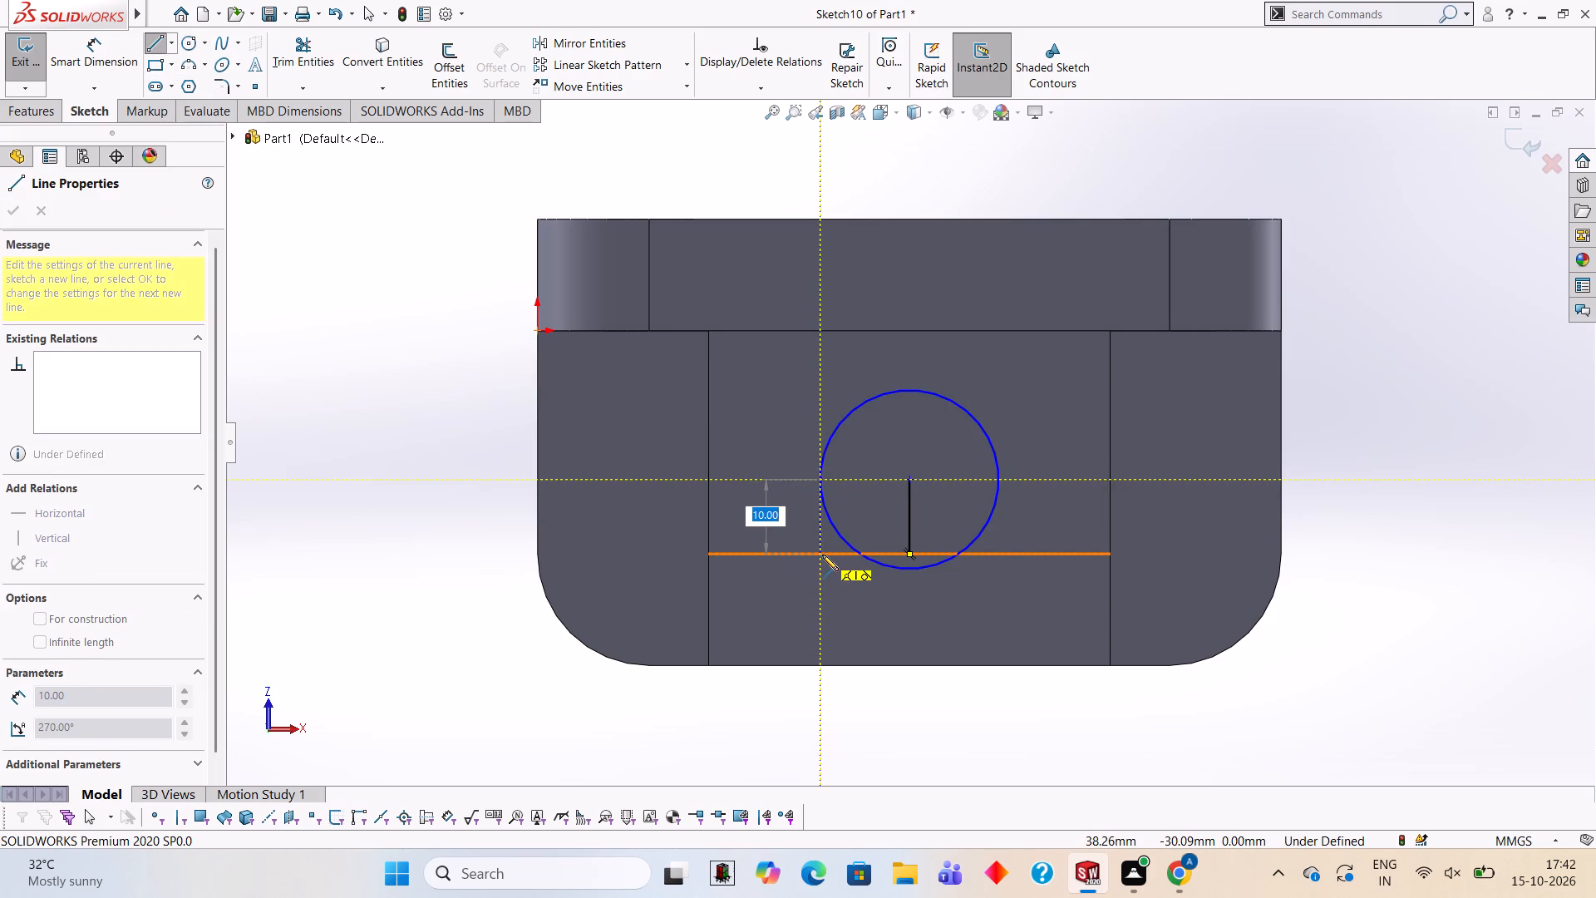
click(822, 555)
key(Escape)
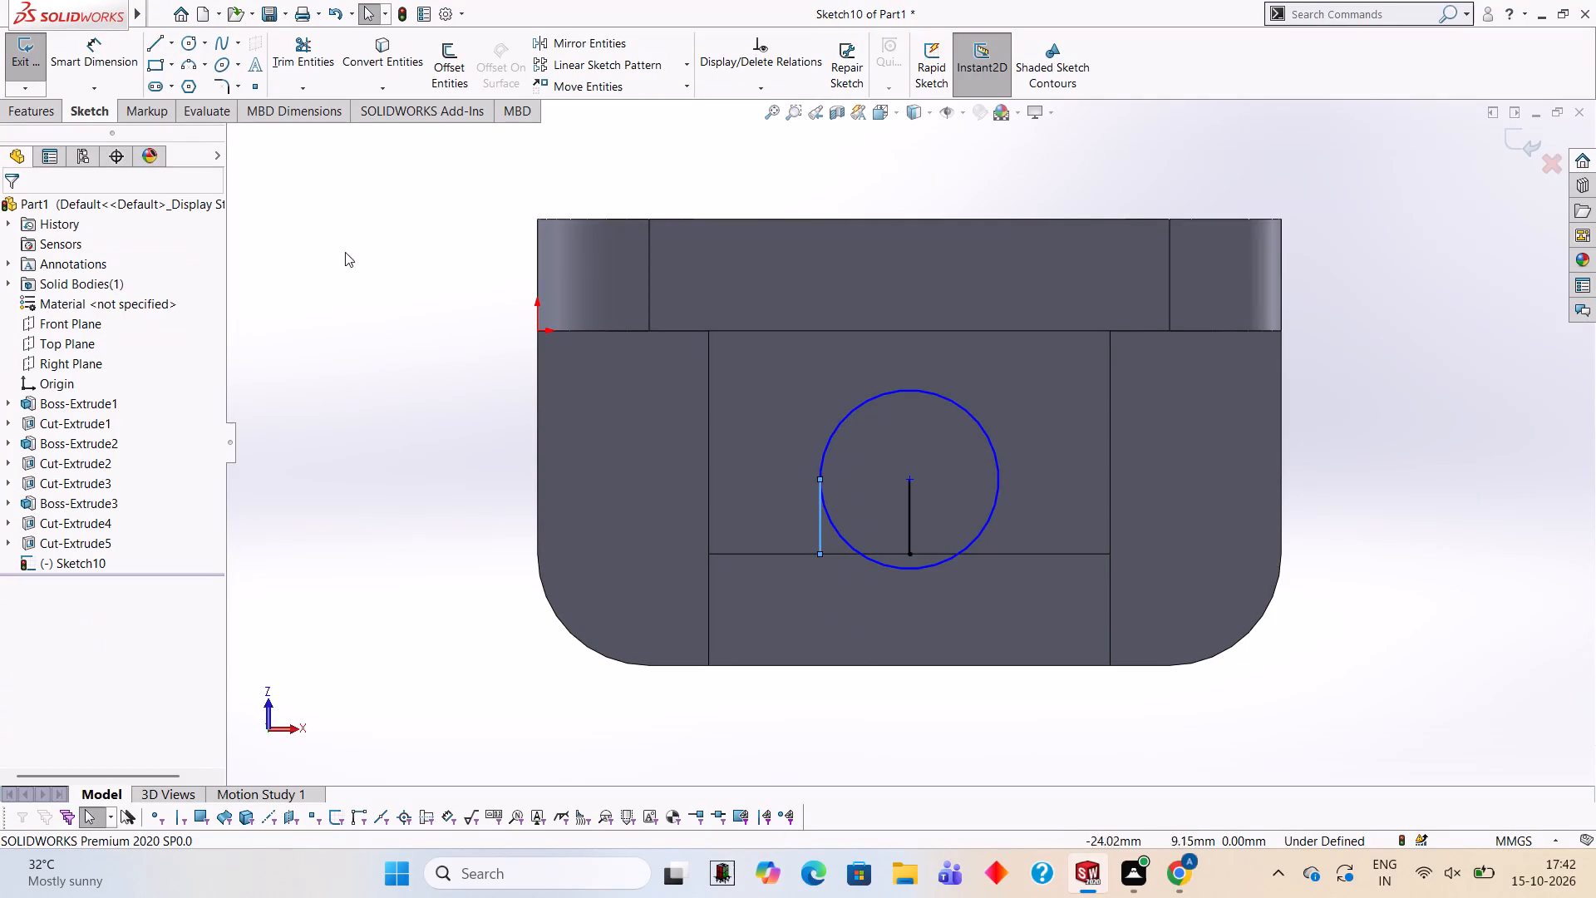
click(157, 38)
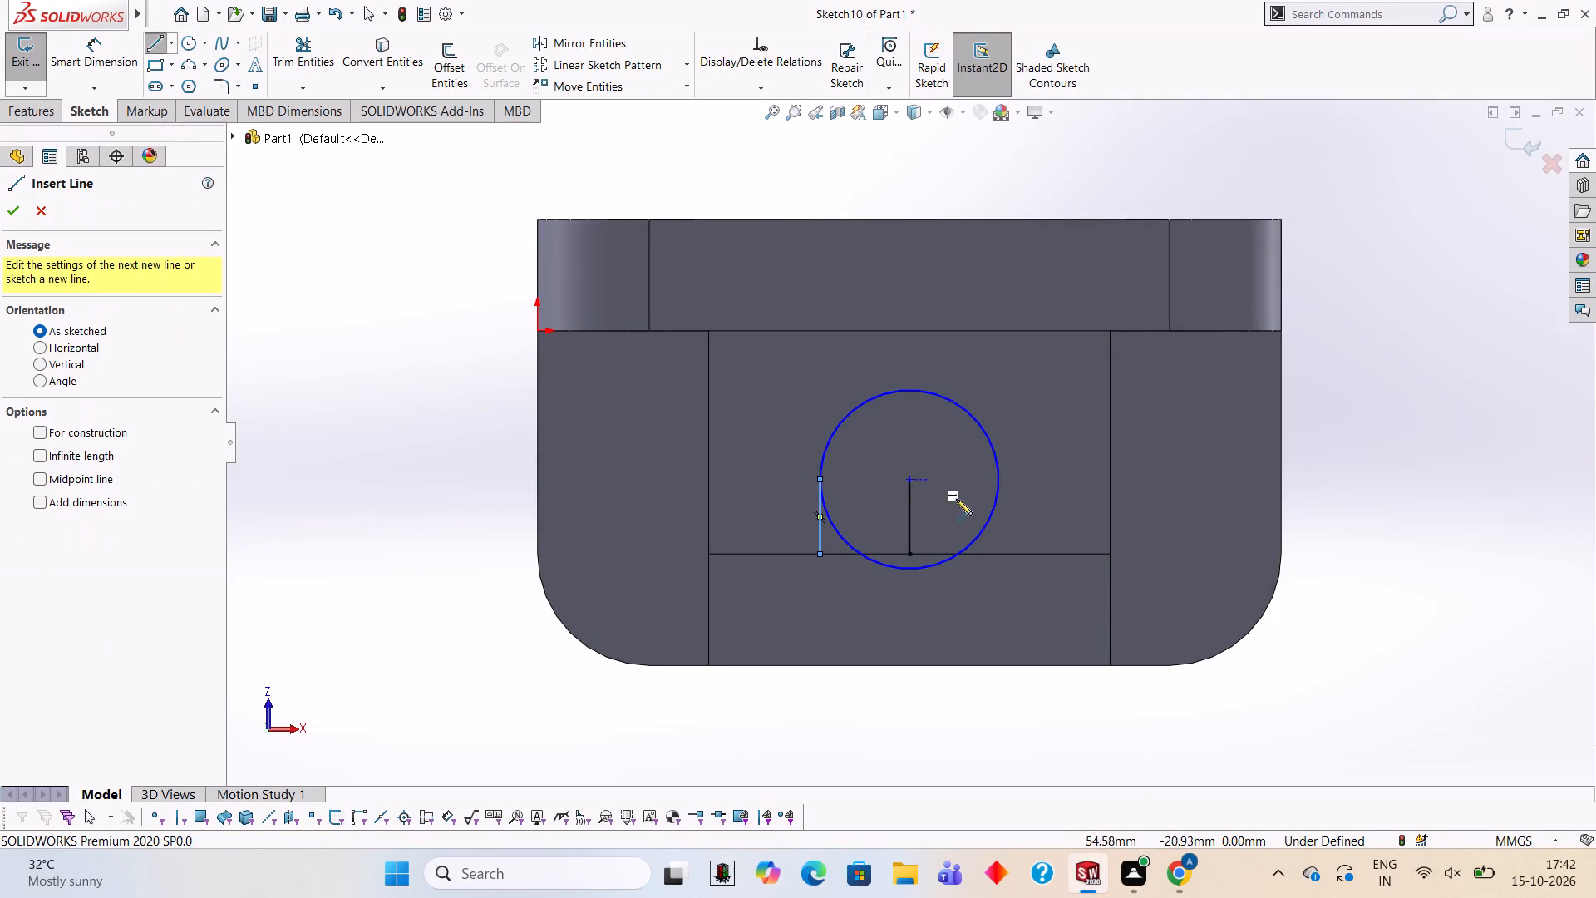
click(998, 477)
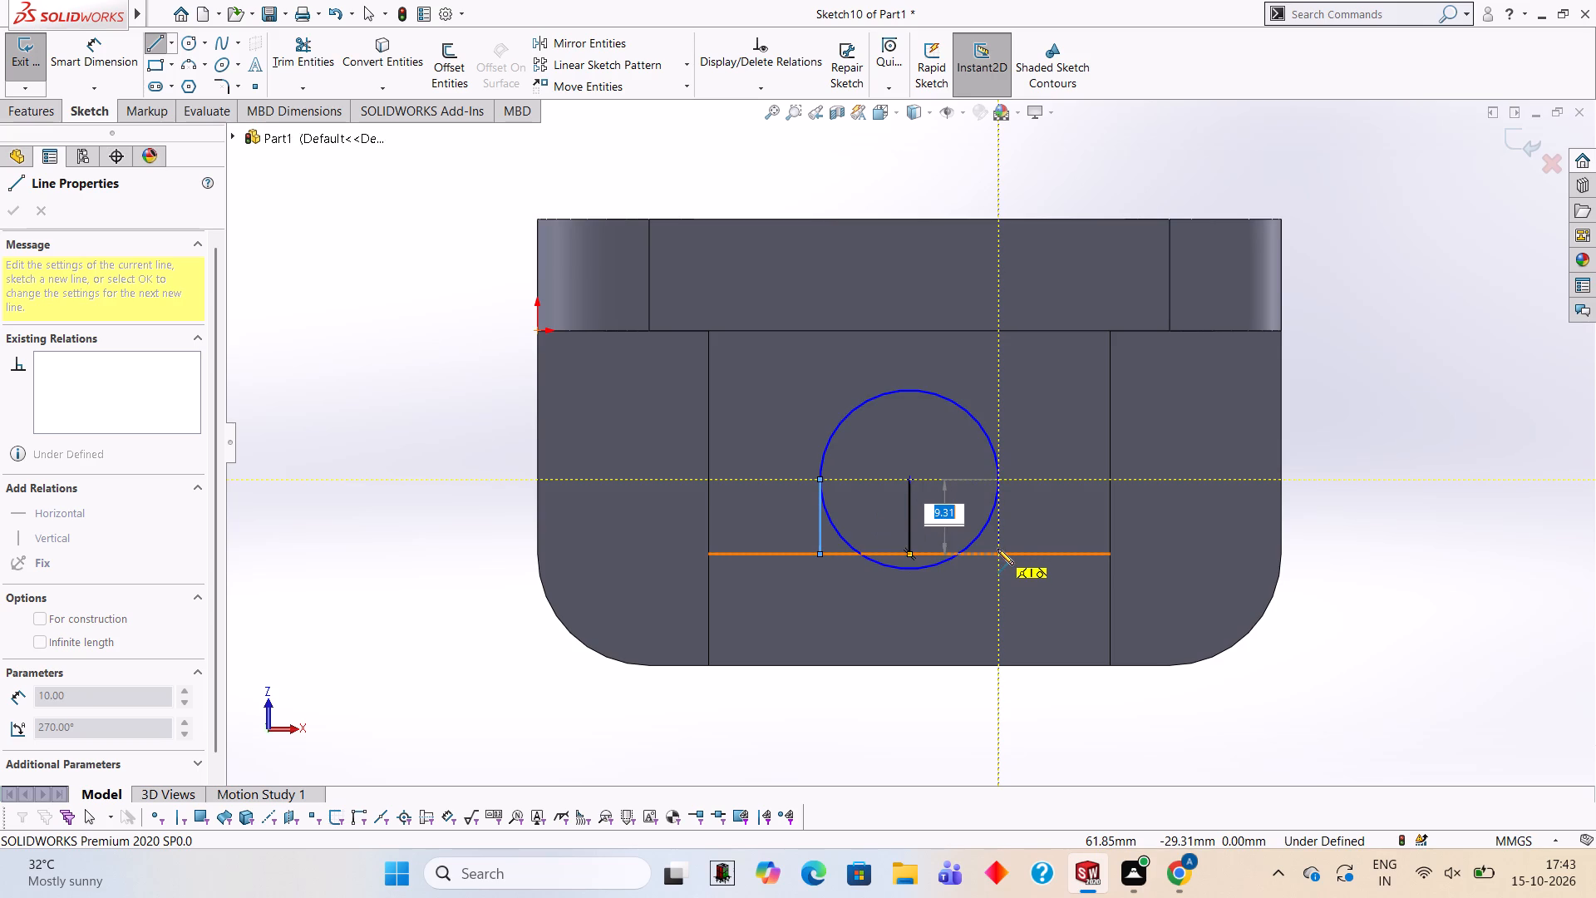
click(999, 552)
key(Escape)
key(Escape)
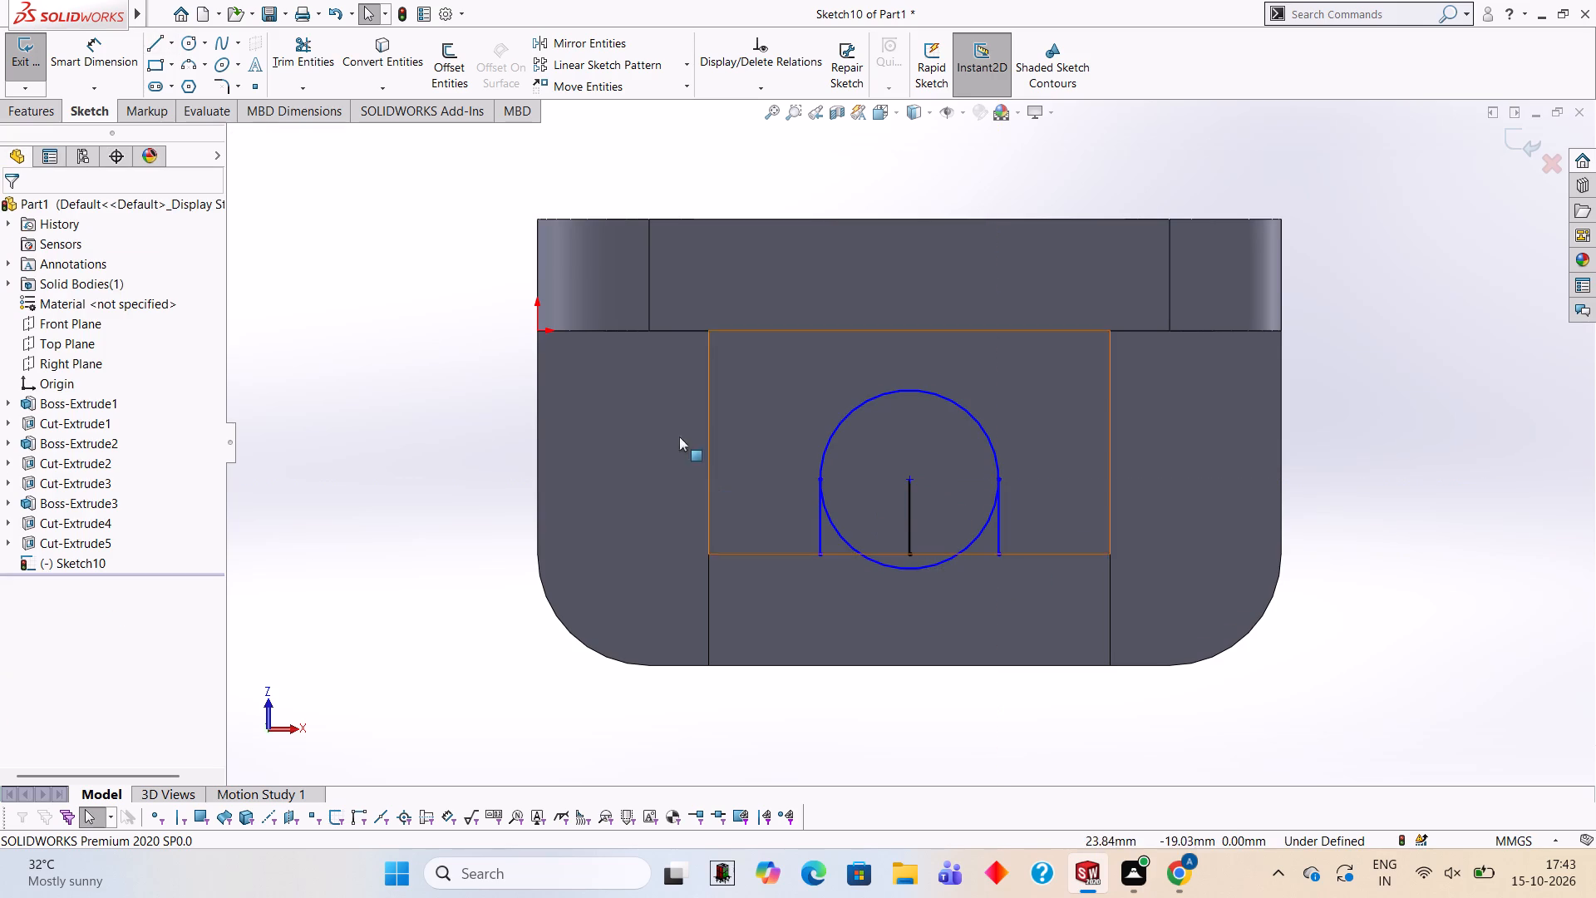
Trim away the circle's lower arc between the two side lines and the vertical centre line.
click(335, 65)
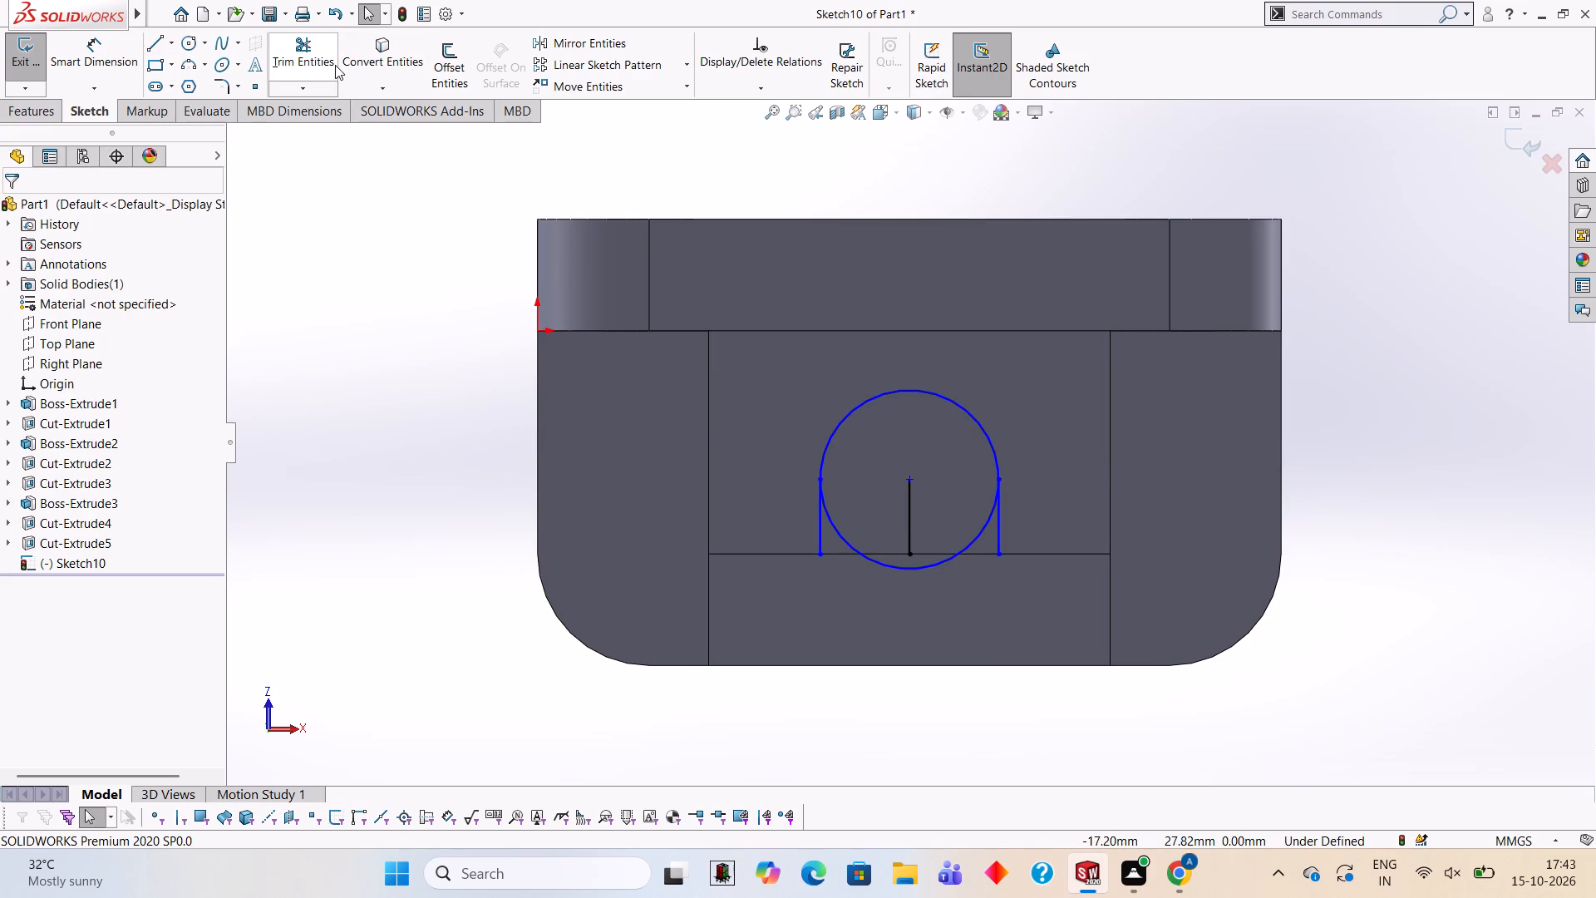
click(847, 546)
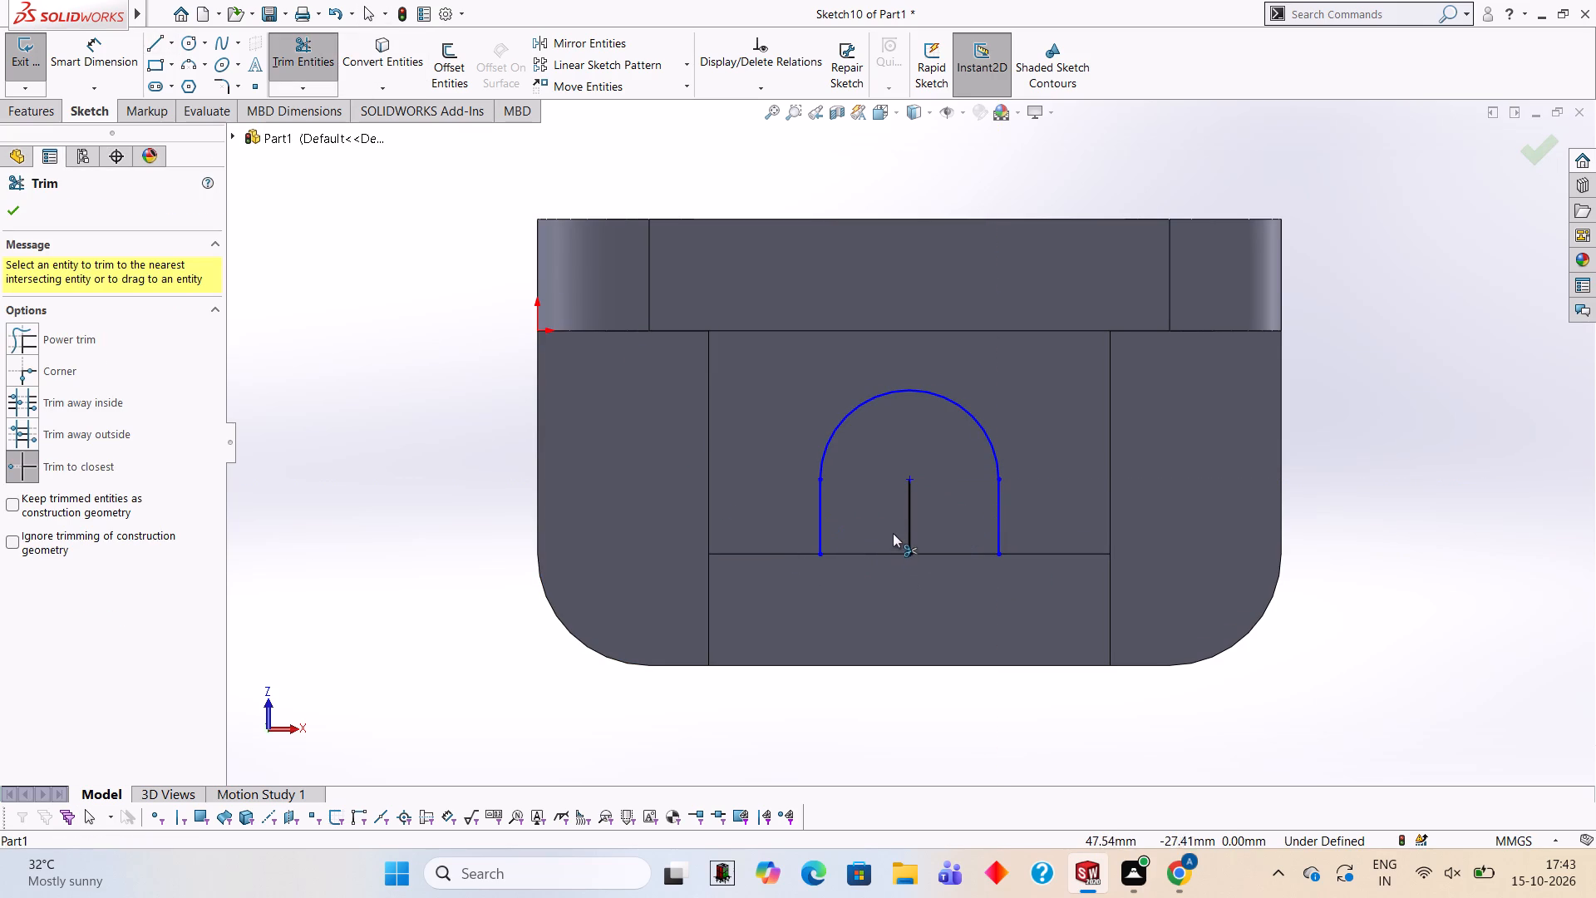
click(906, 523)
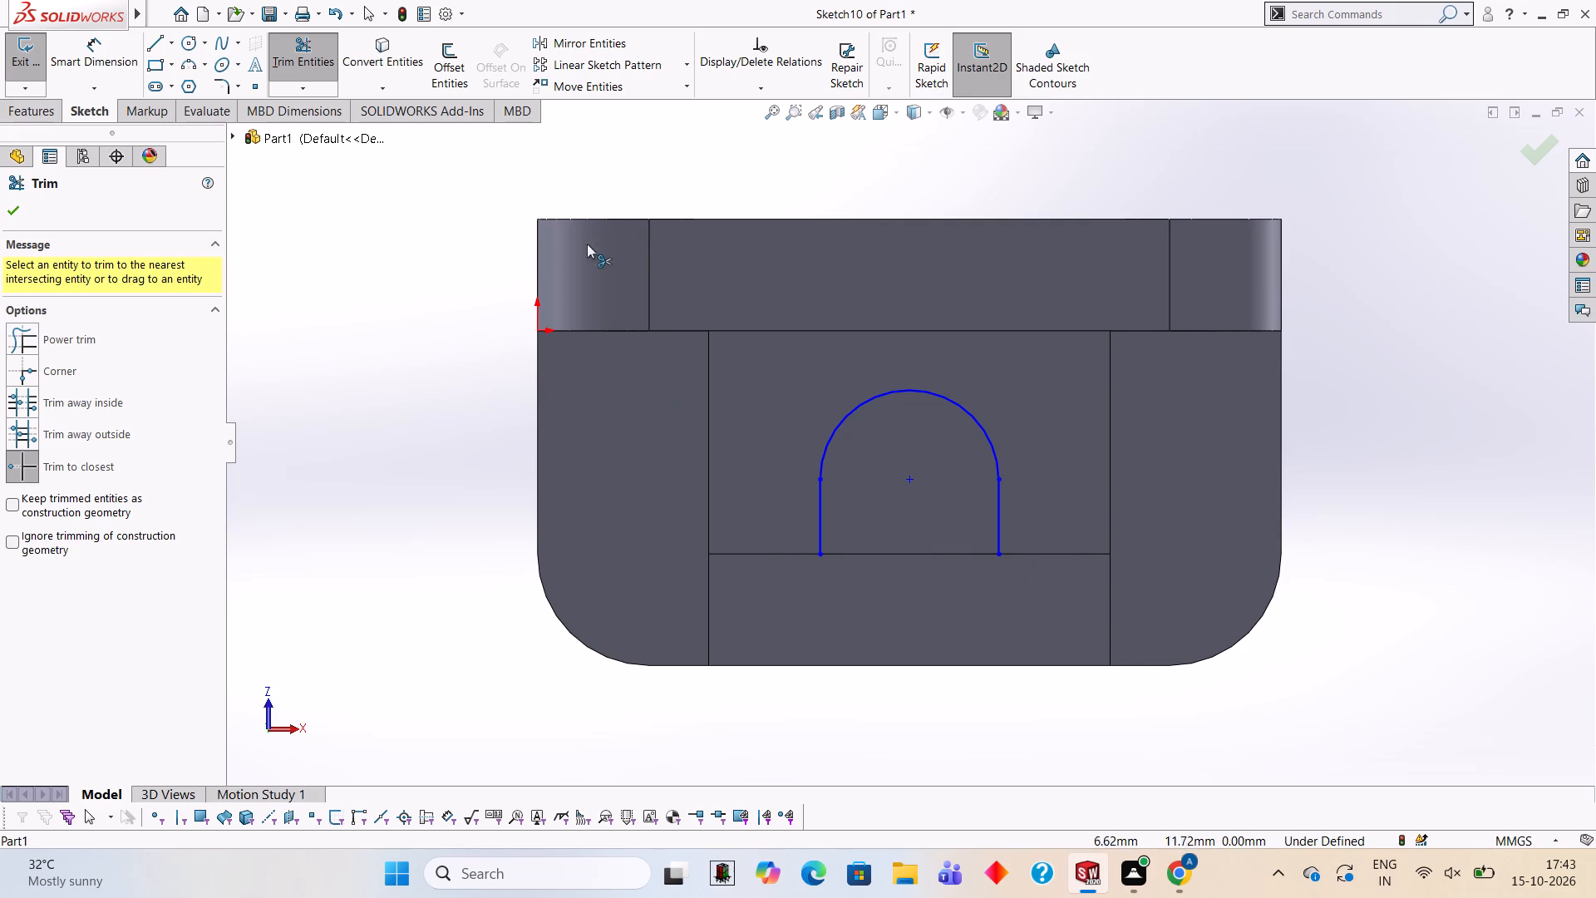
Close the arched profile with a 24 mm horizontal line joining the lower ends of its two side lines.
click(149, 42)
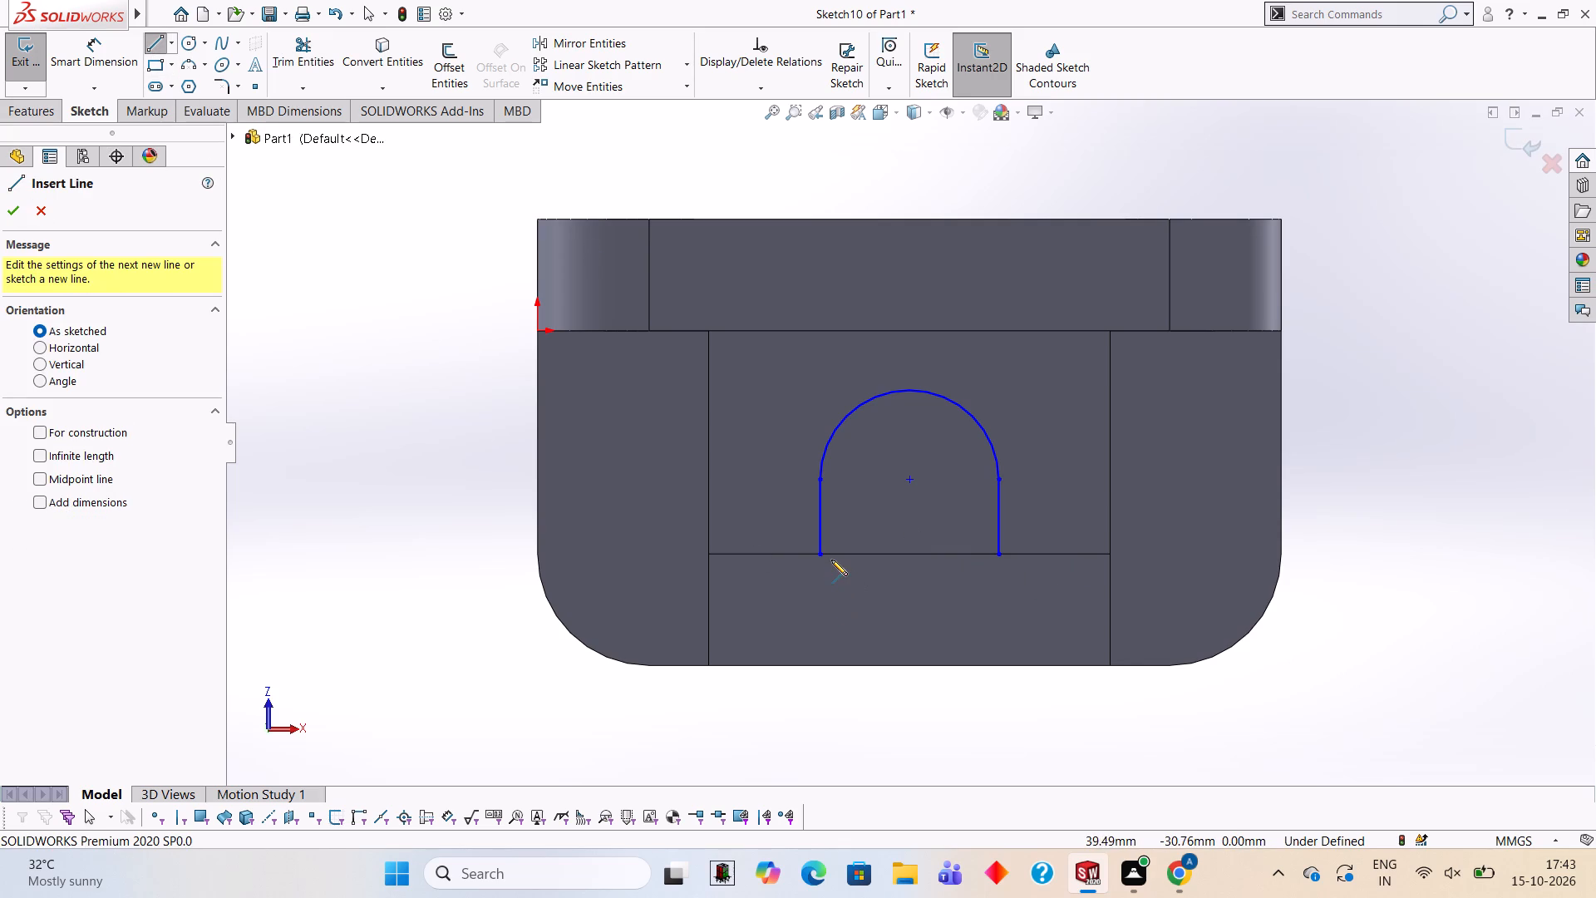
click(823, 555)
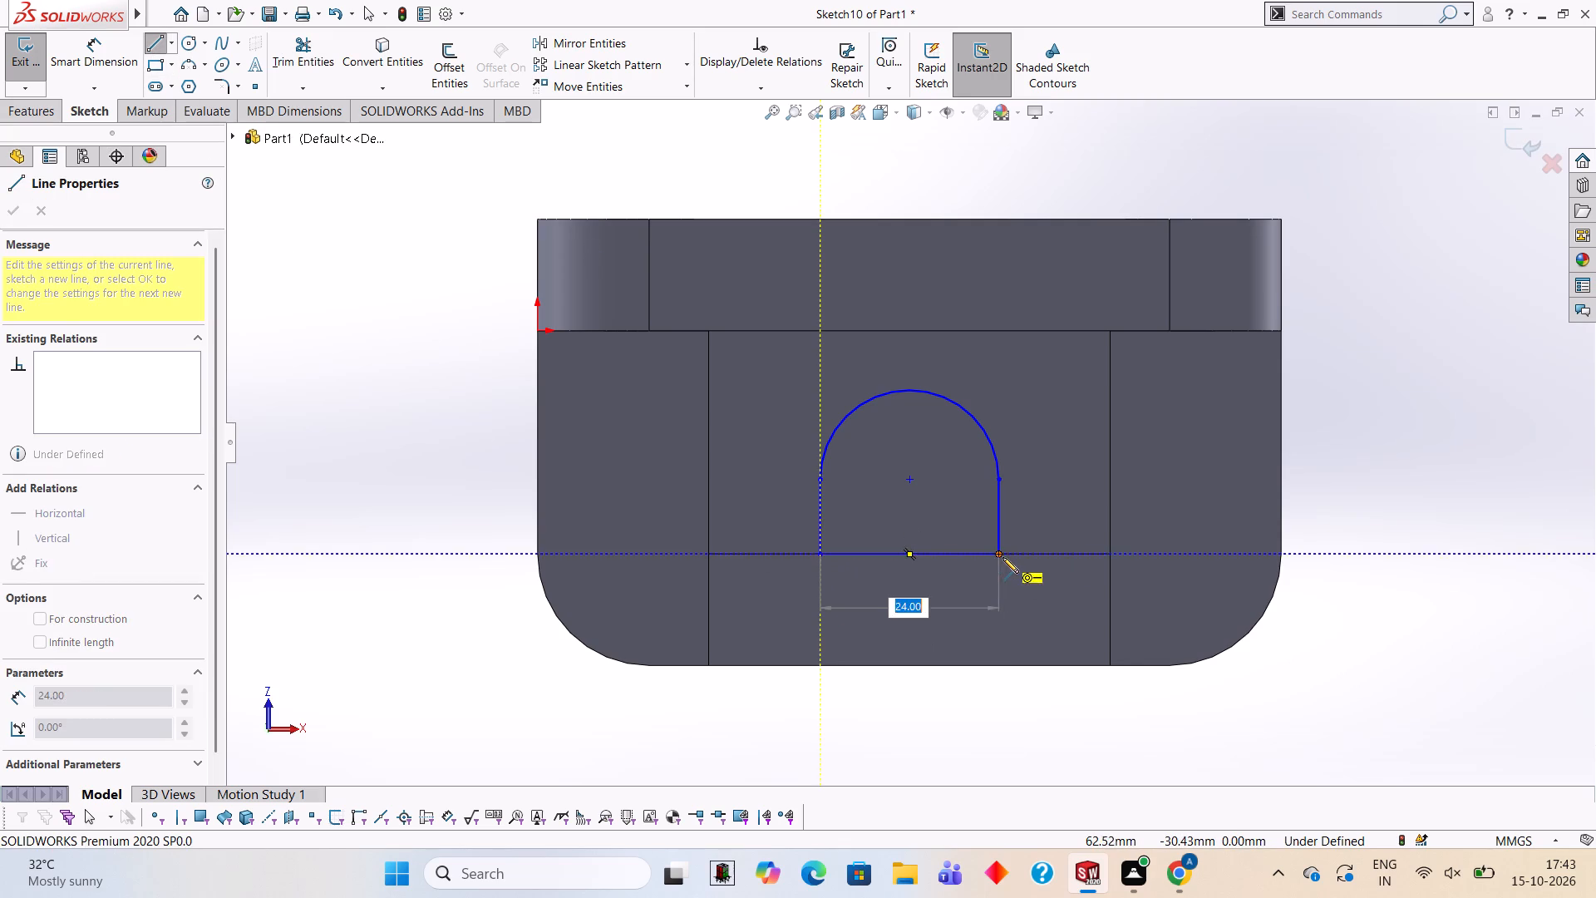
click(1002, 557)
Extrude-cut the closed arched profile into the block with a blind depth of 60 mm.
scroll(1304, 549, up, 1)
middle_drag(1298, 597, 1155, 378)
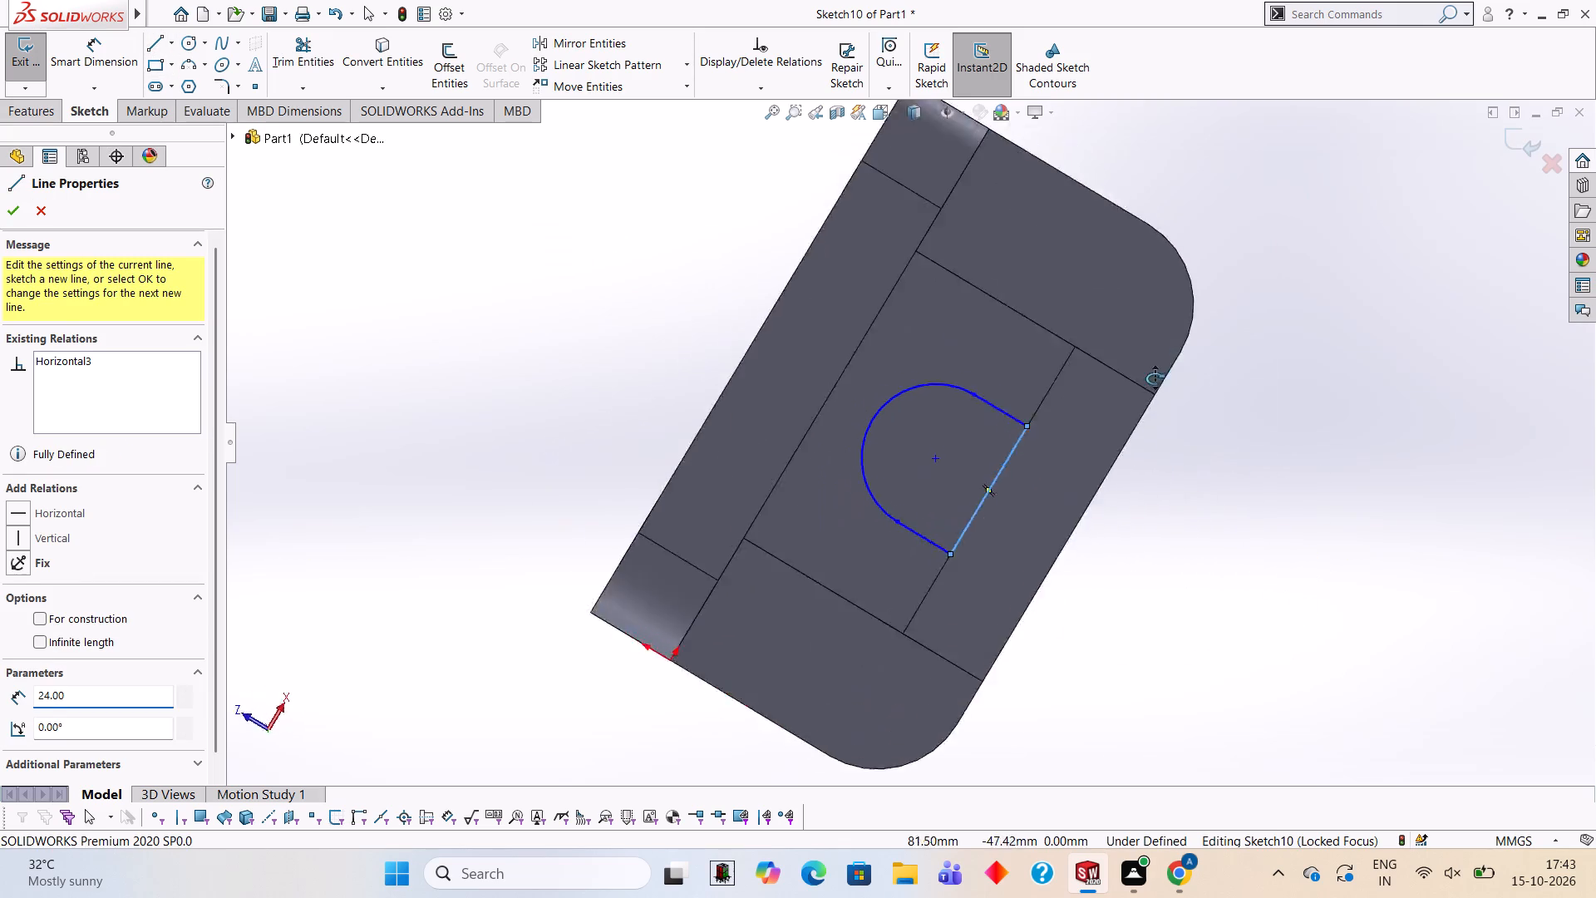
middle_drag(1155, 378, 962, 631)
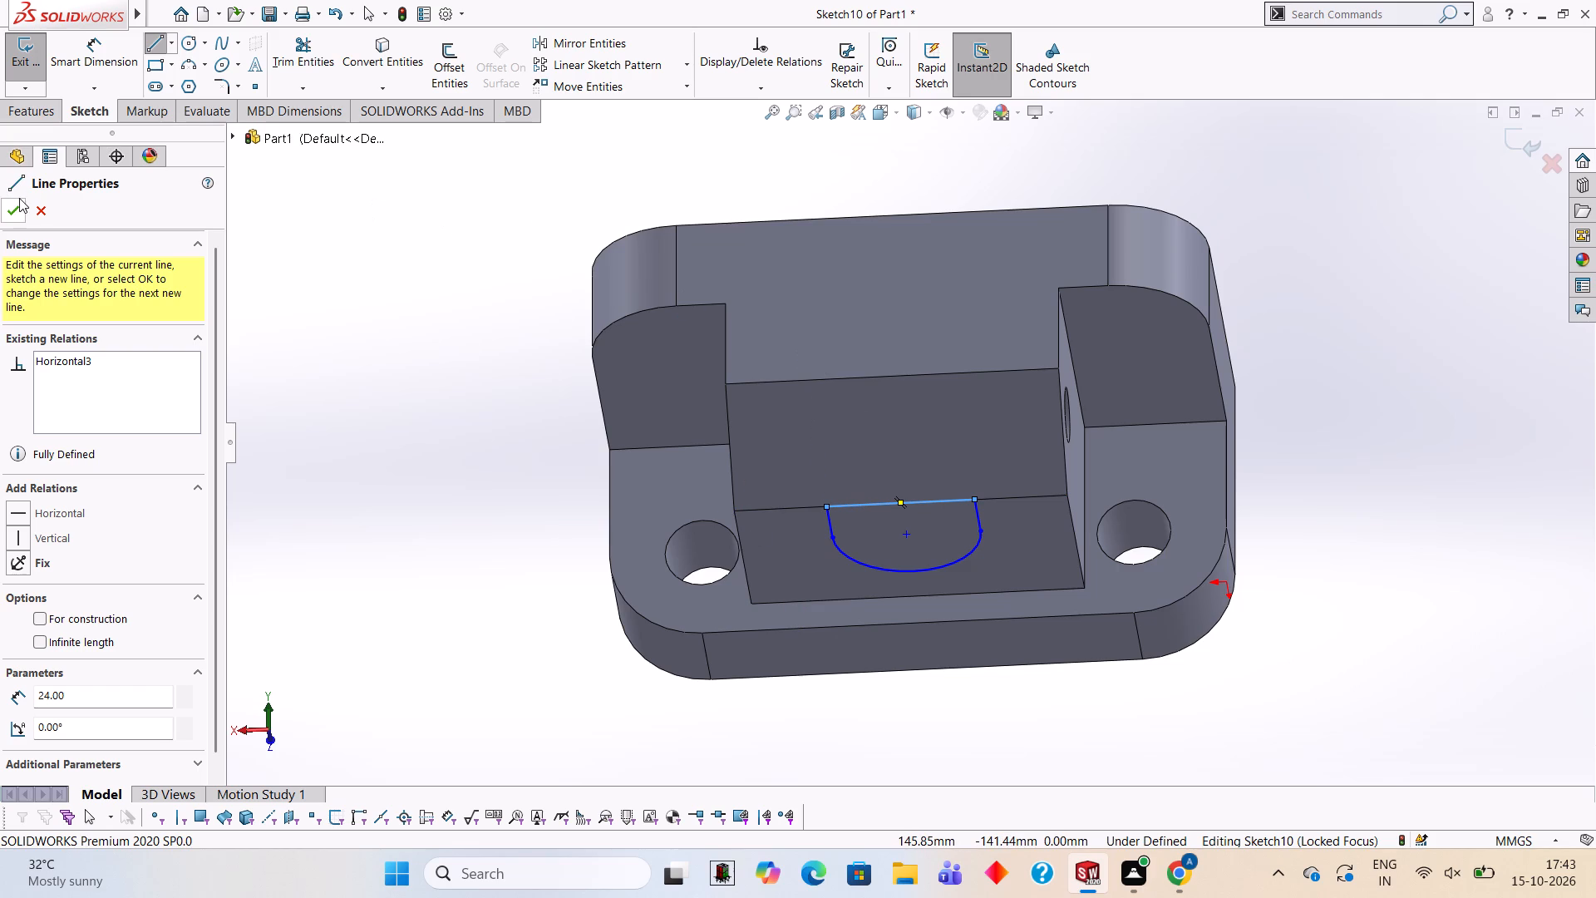
click(38, 110)
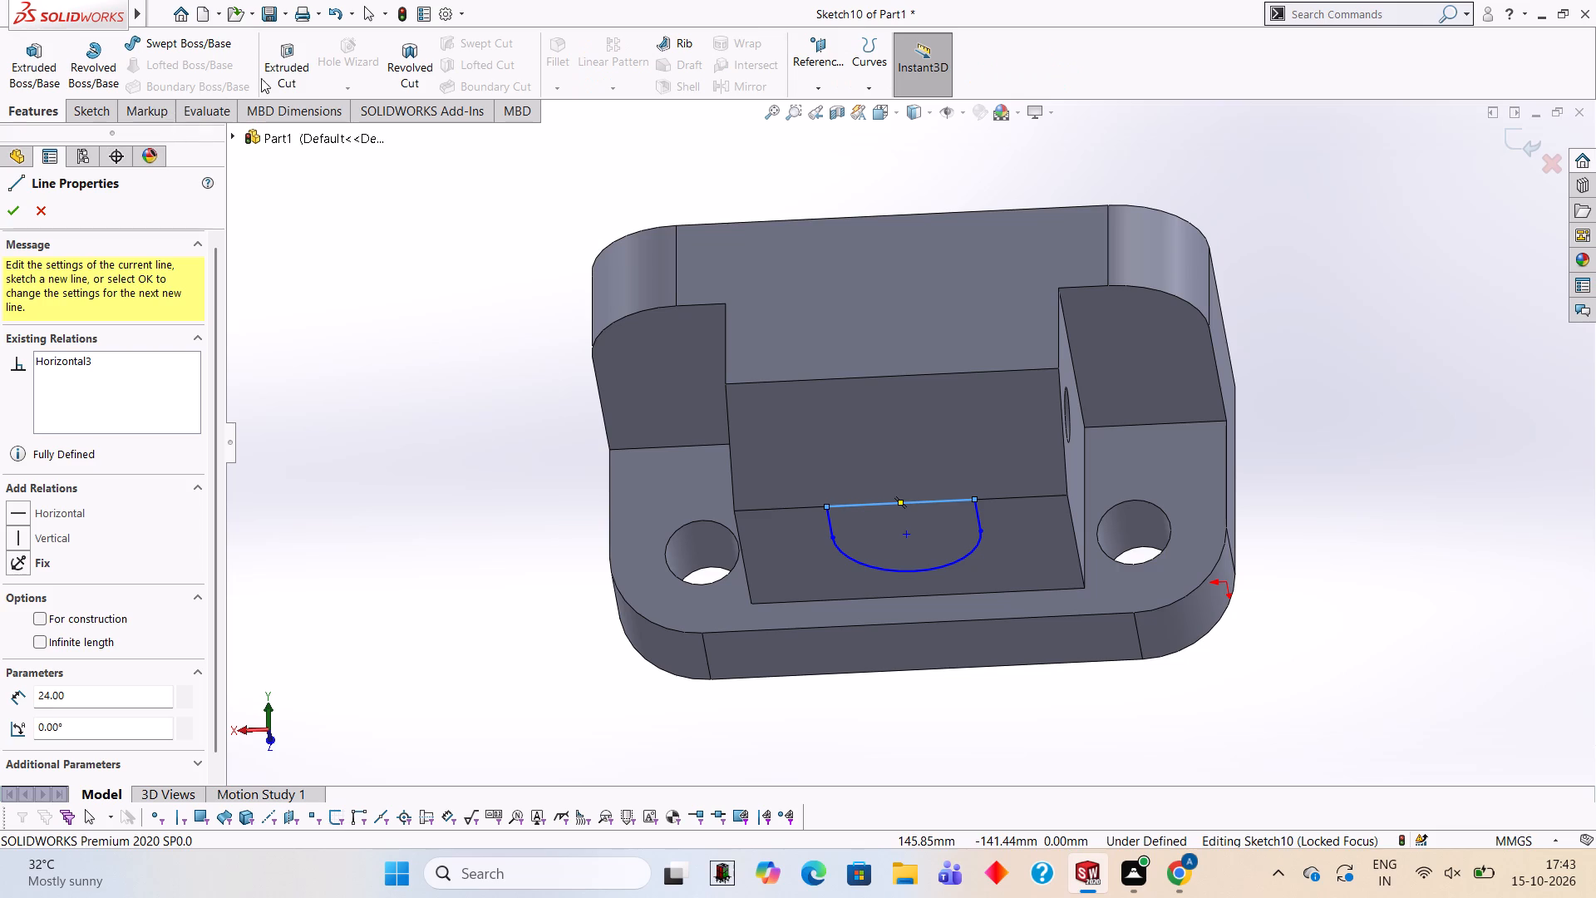
click(287, 63)
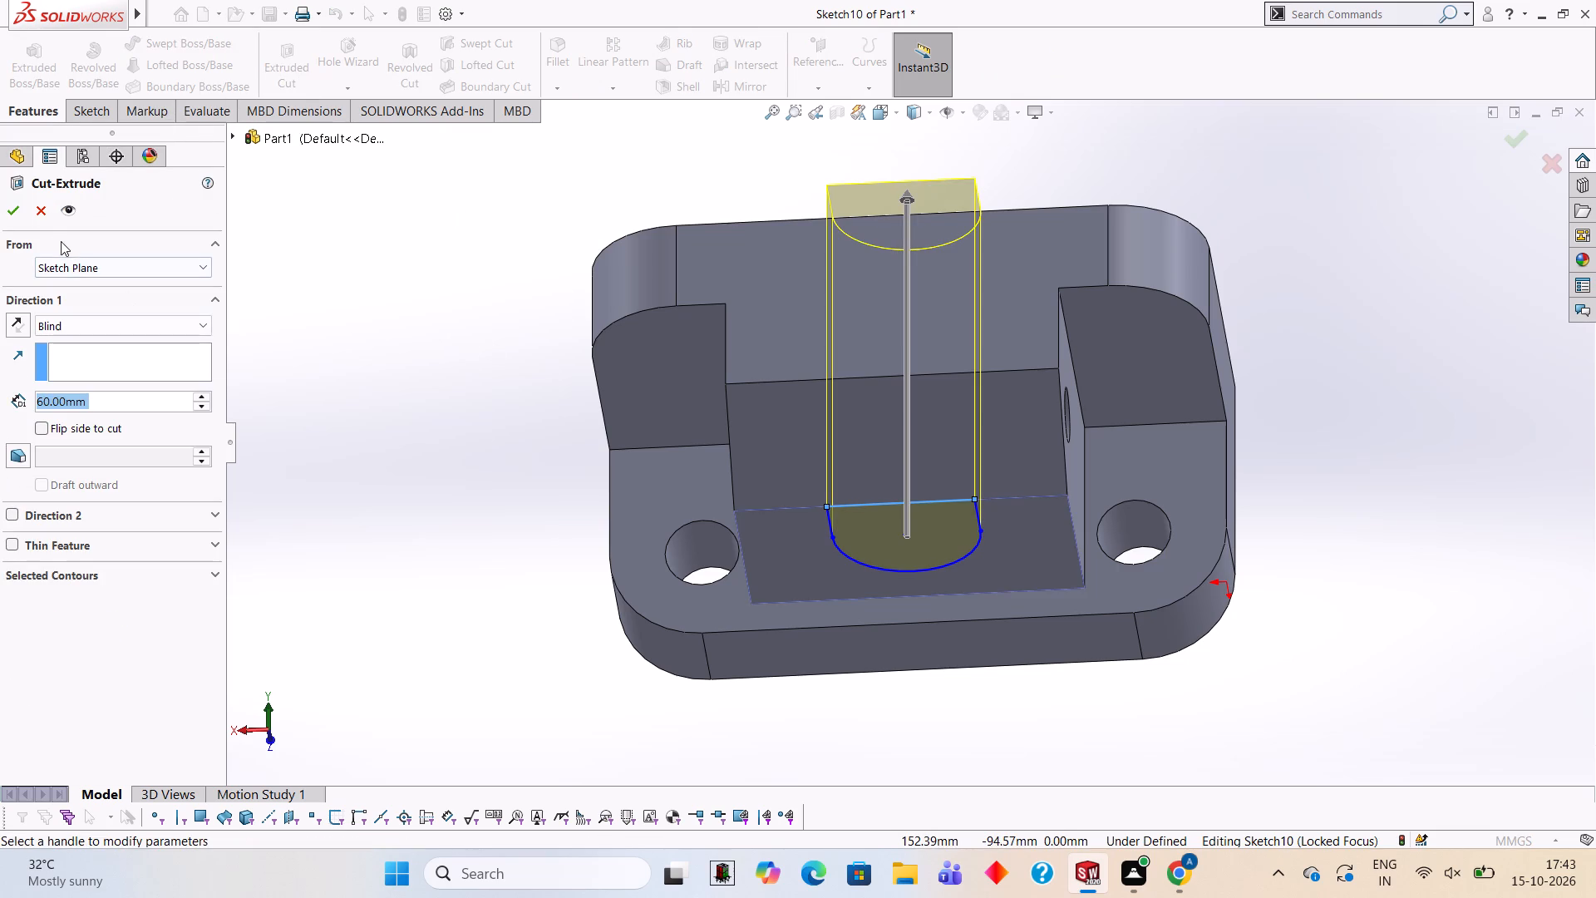
click(12, 212)
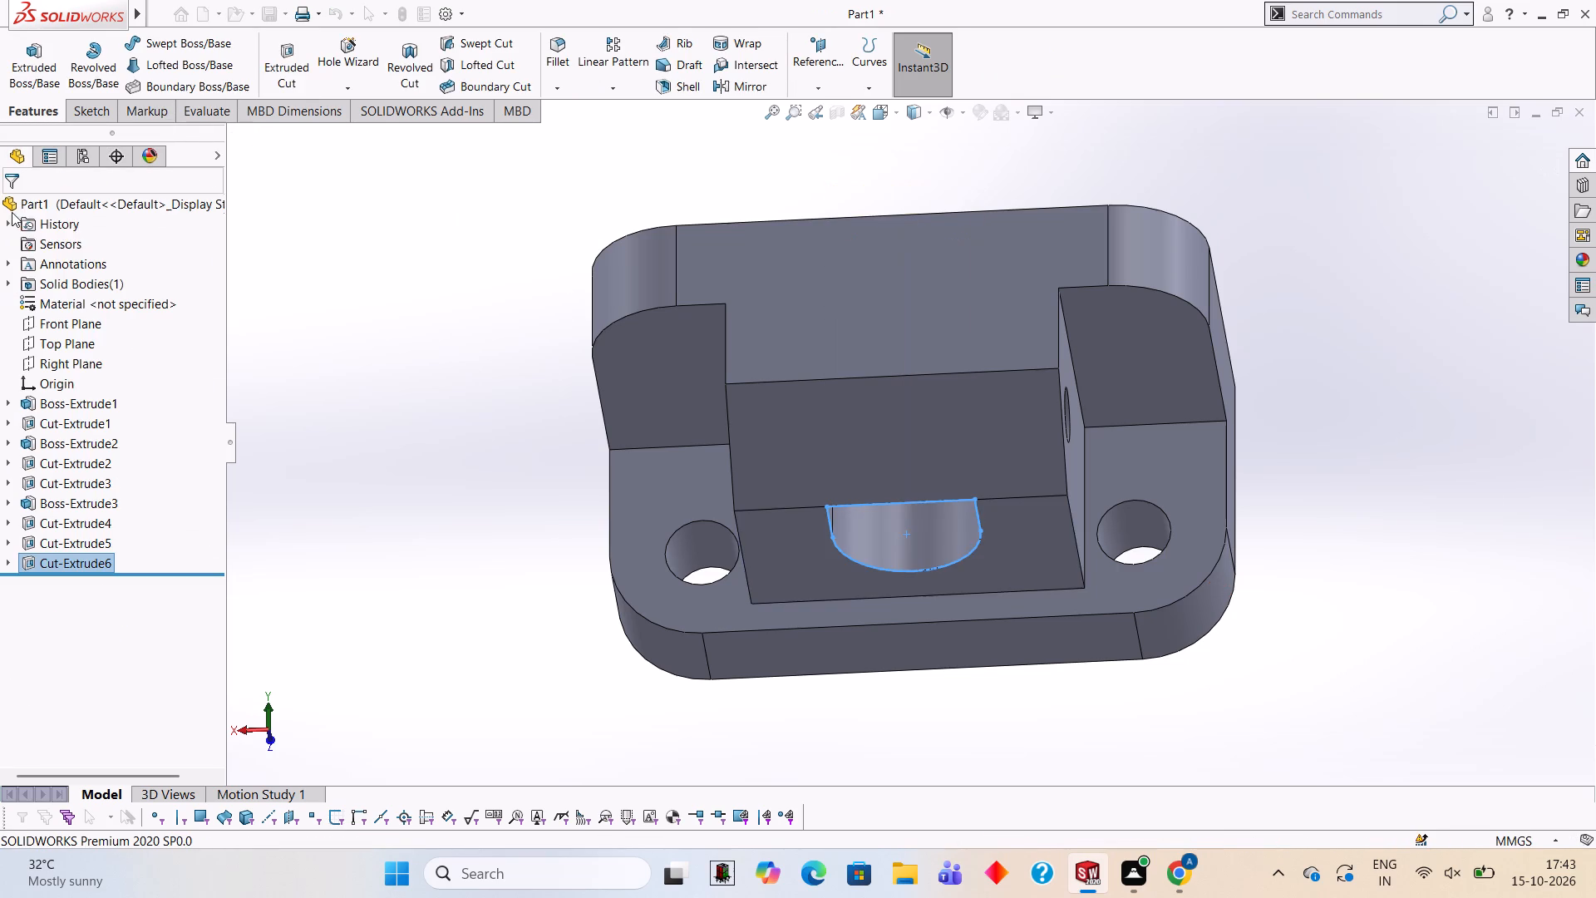
click(347, 358)
Start a new sketch on the bracket's large flat outer face containing the arched opening and view it face-on.
middle_drag(481, 407, 554, 570)
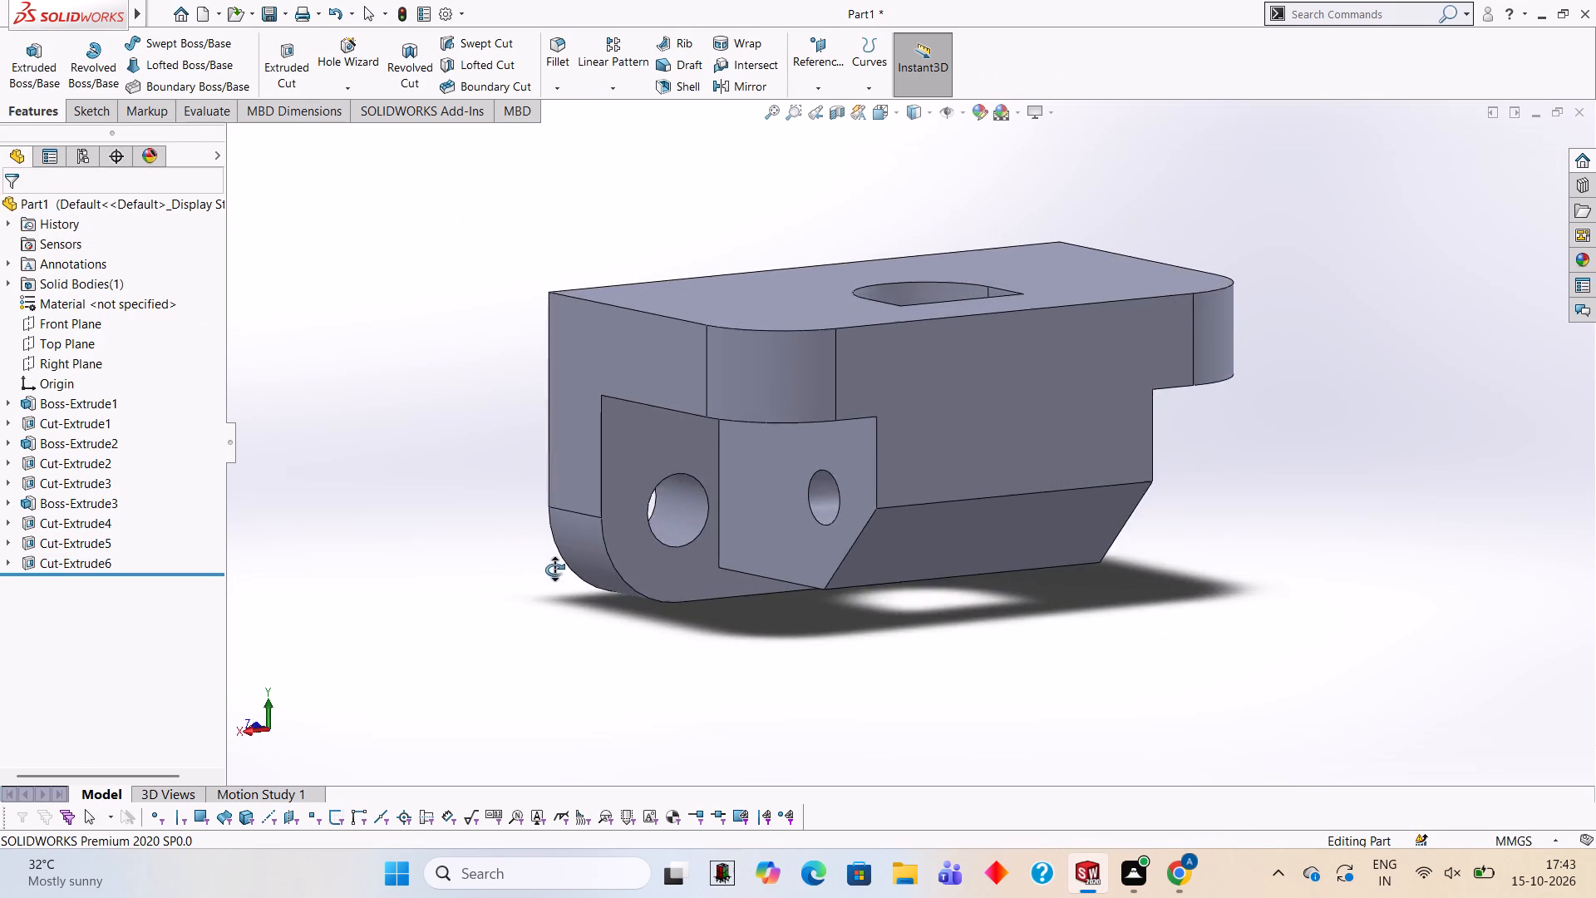
middle_drag(554, 570, 487, 435)
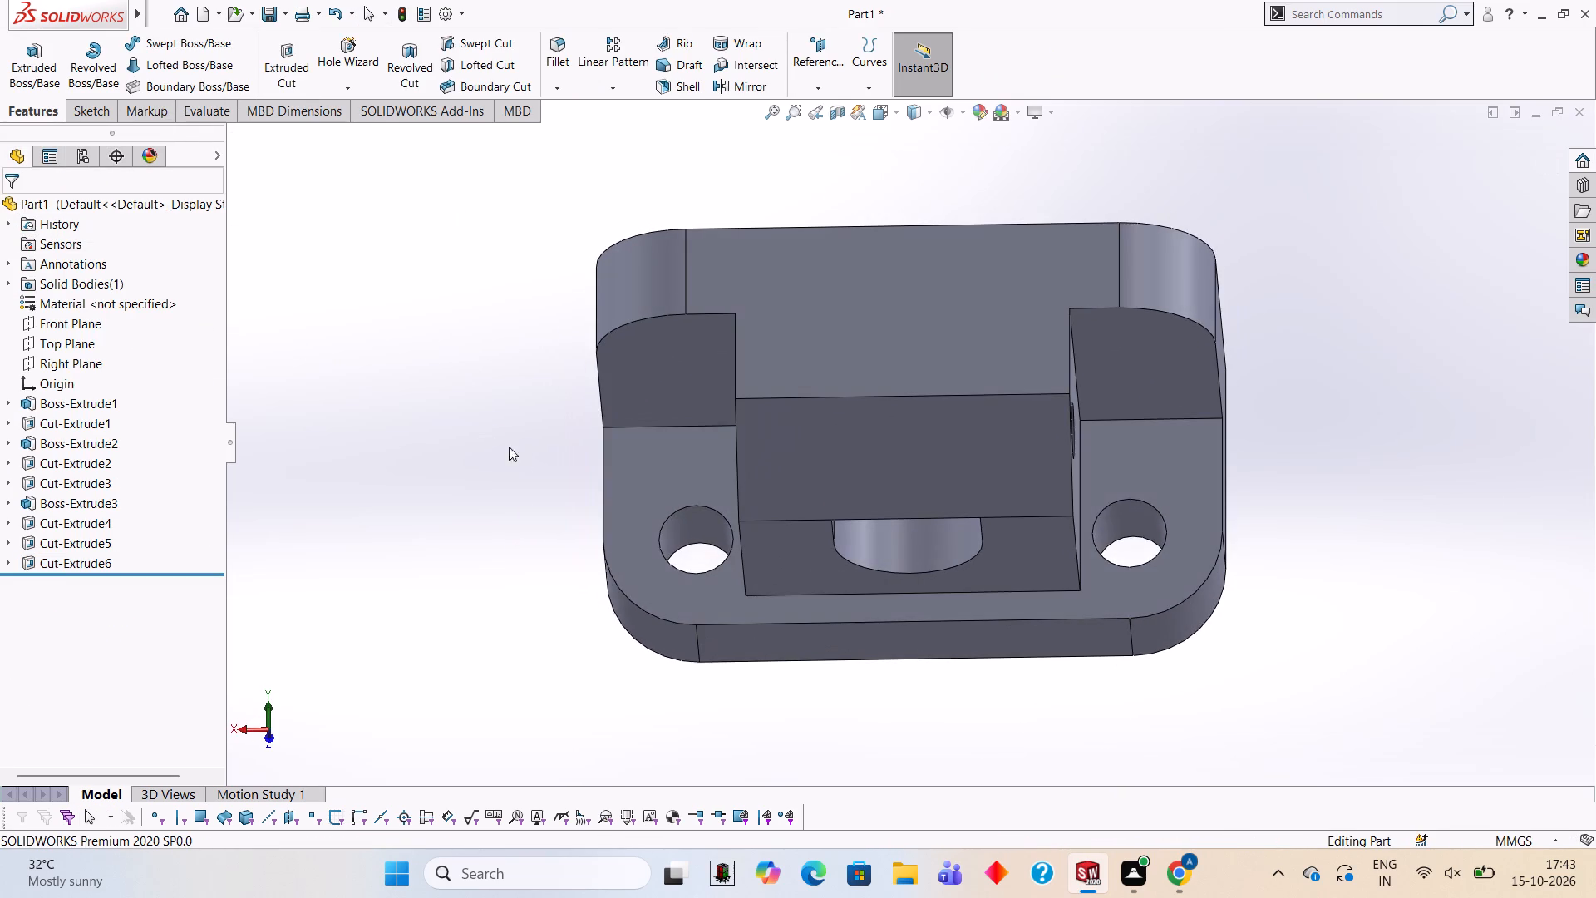
middle_drag(621, 527, 791, 733)
middle_drag(662, 531, 783, 699)
middle_drag(704, 402, 711, 439)
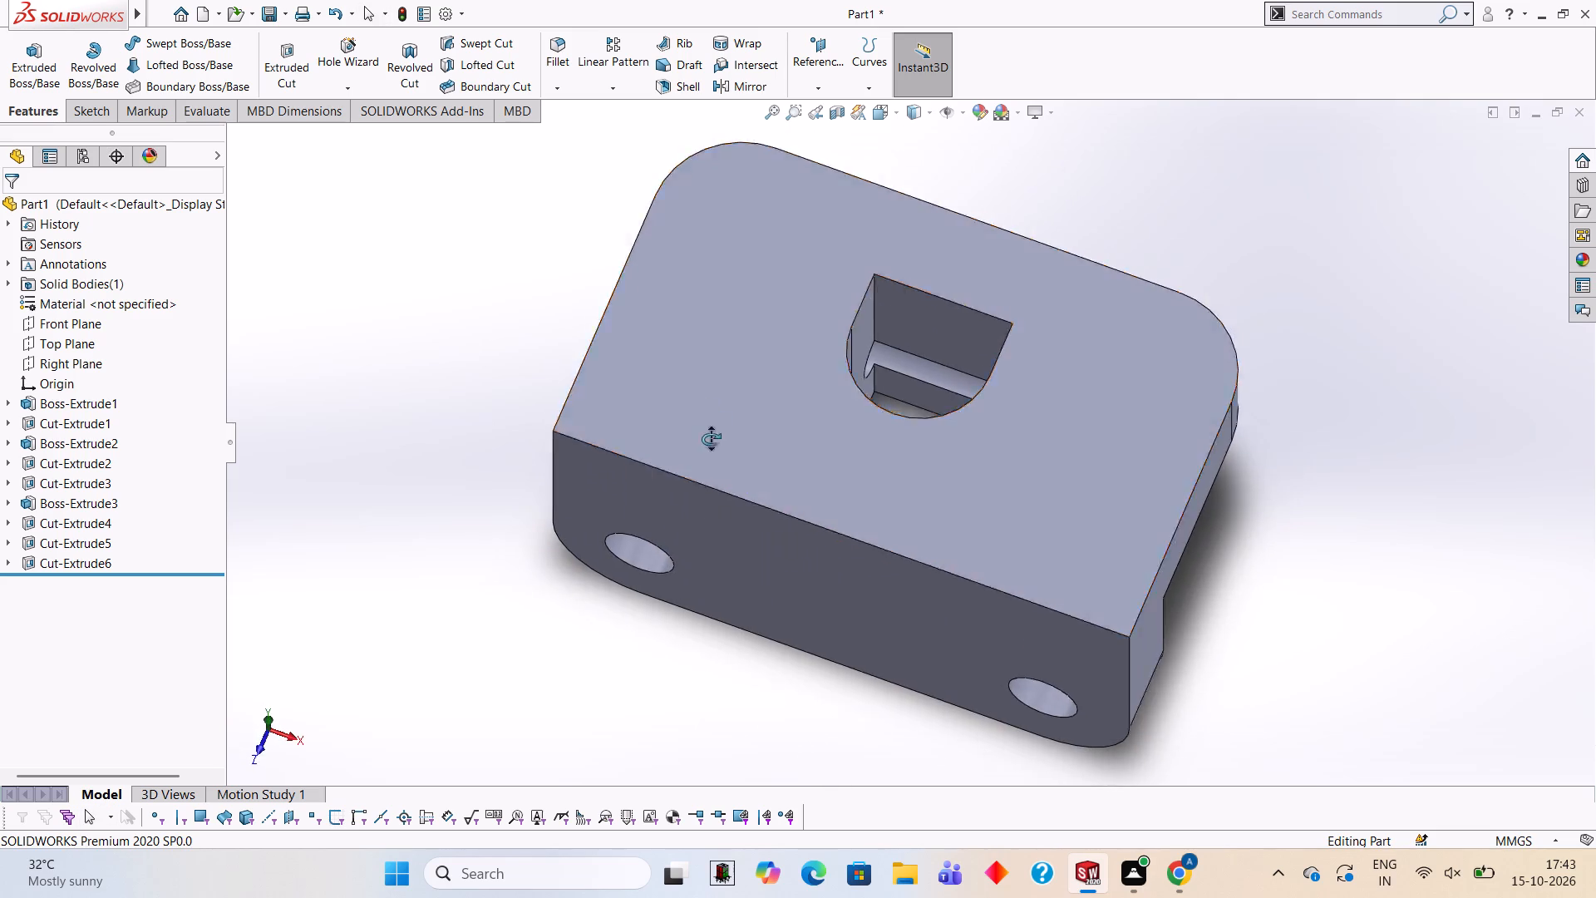
middle_drag(711, 439, 729, 629)
click(938, 287)
click(1022, 247)
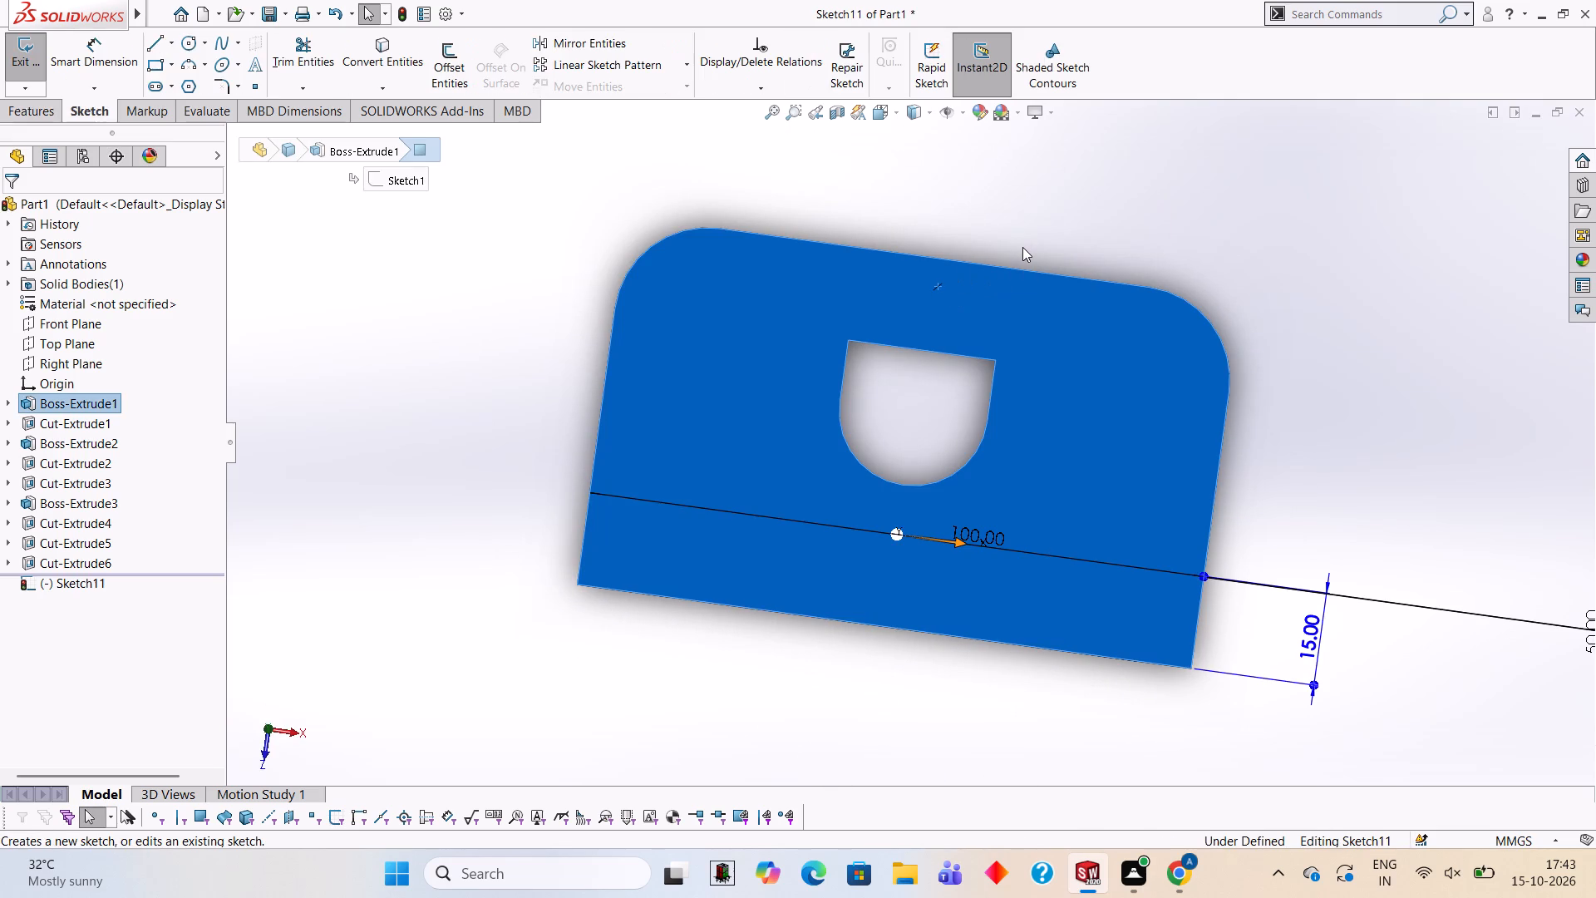
key(ctrl+8)
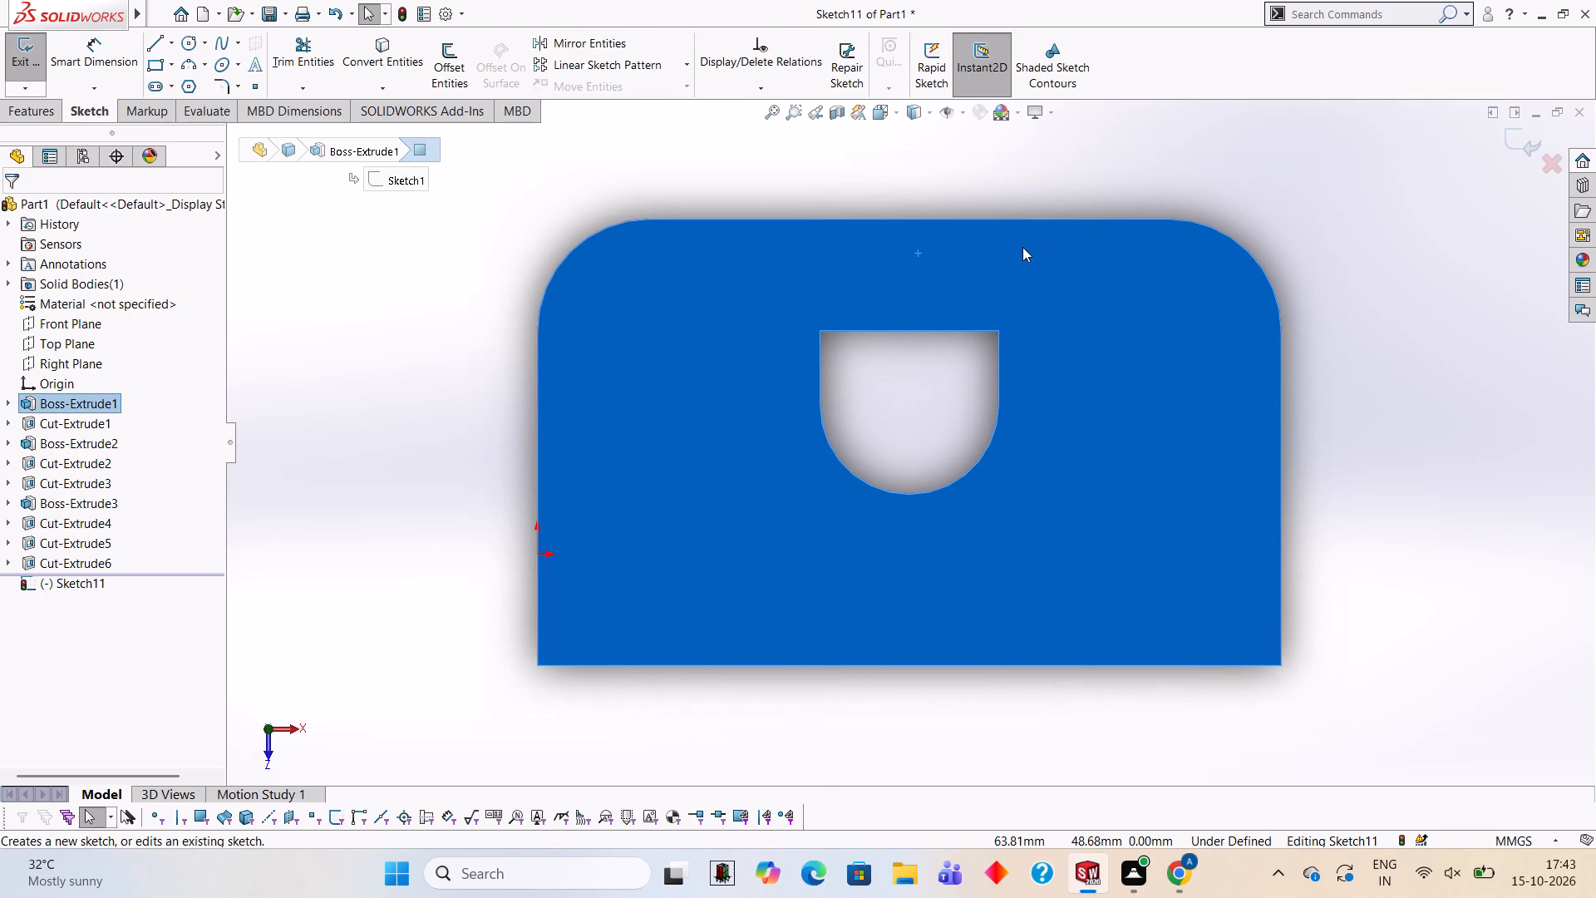
Draw a closed 24 mm by 15 mm rectangle from the opening's straight edge to the plate's edge between the rounded corners.
click(158, 46)
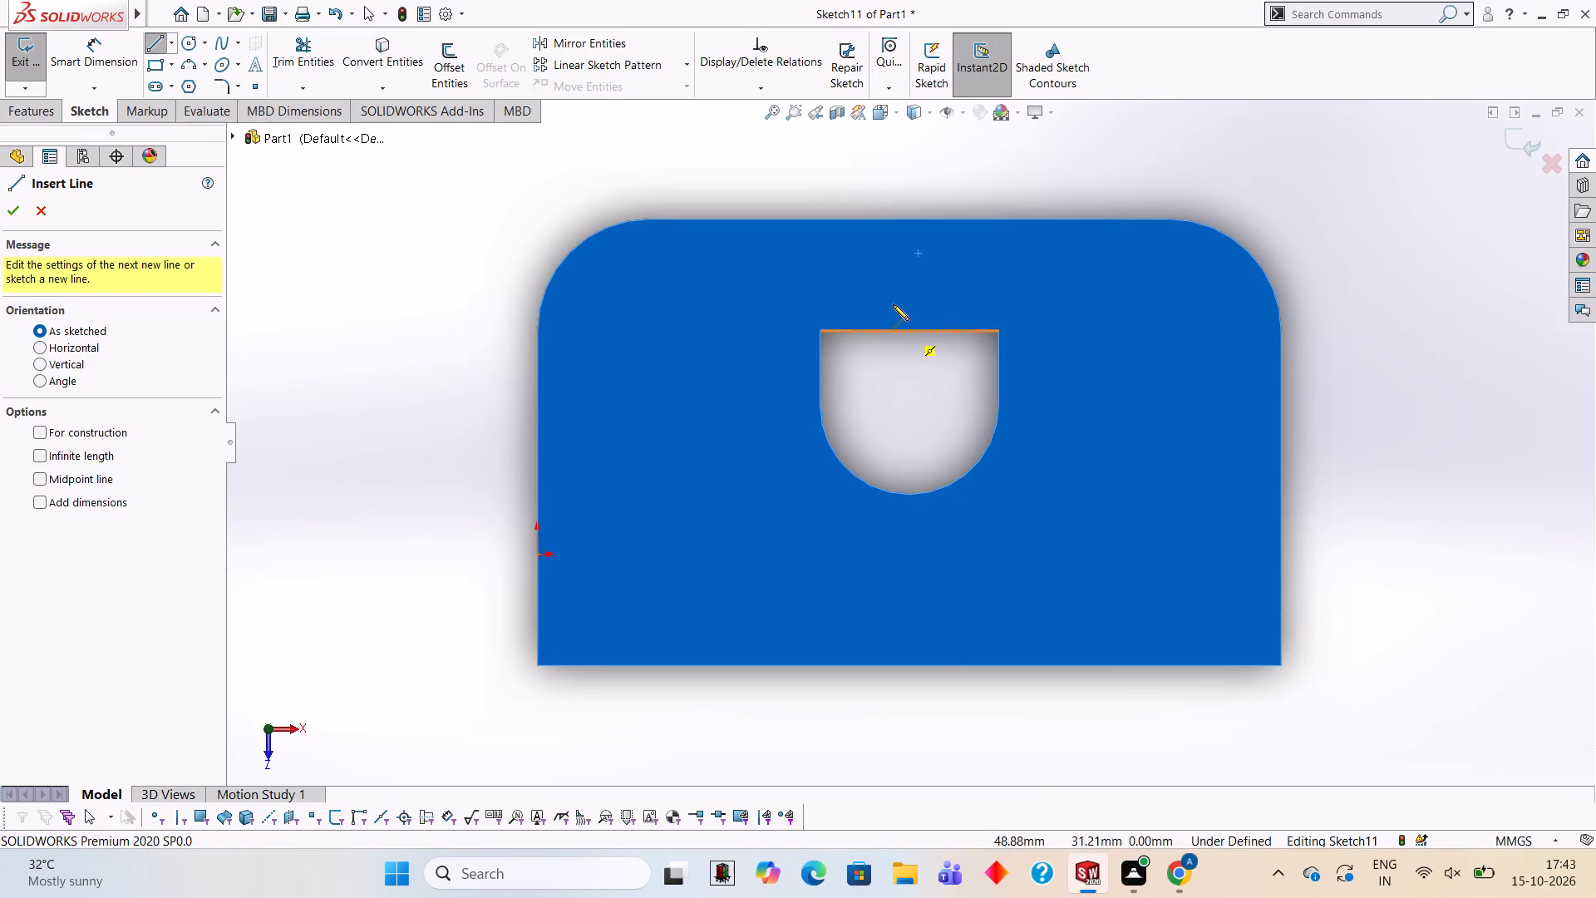
click(821, 331)
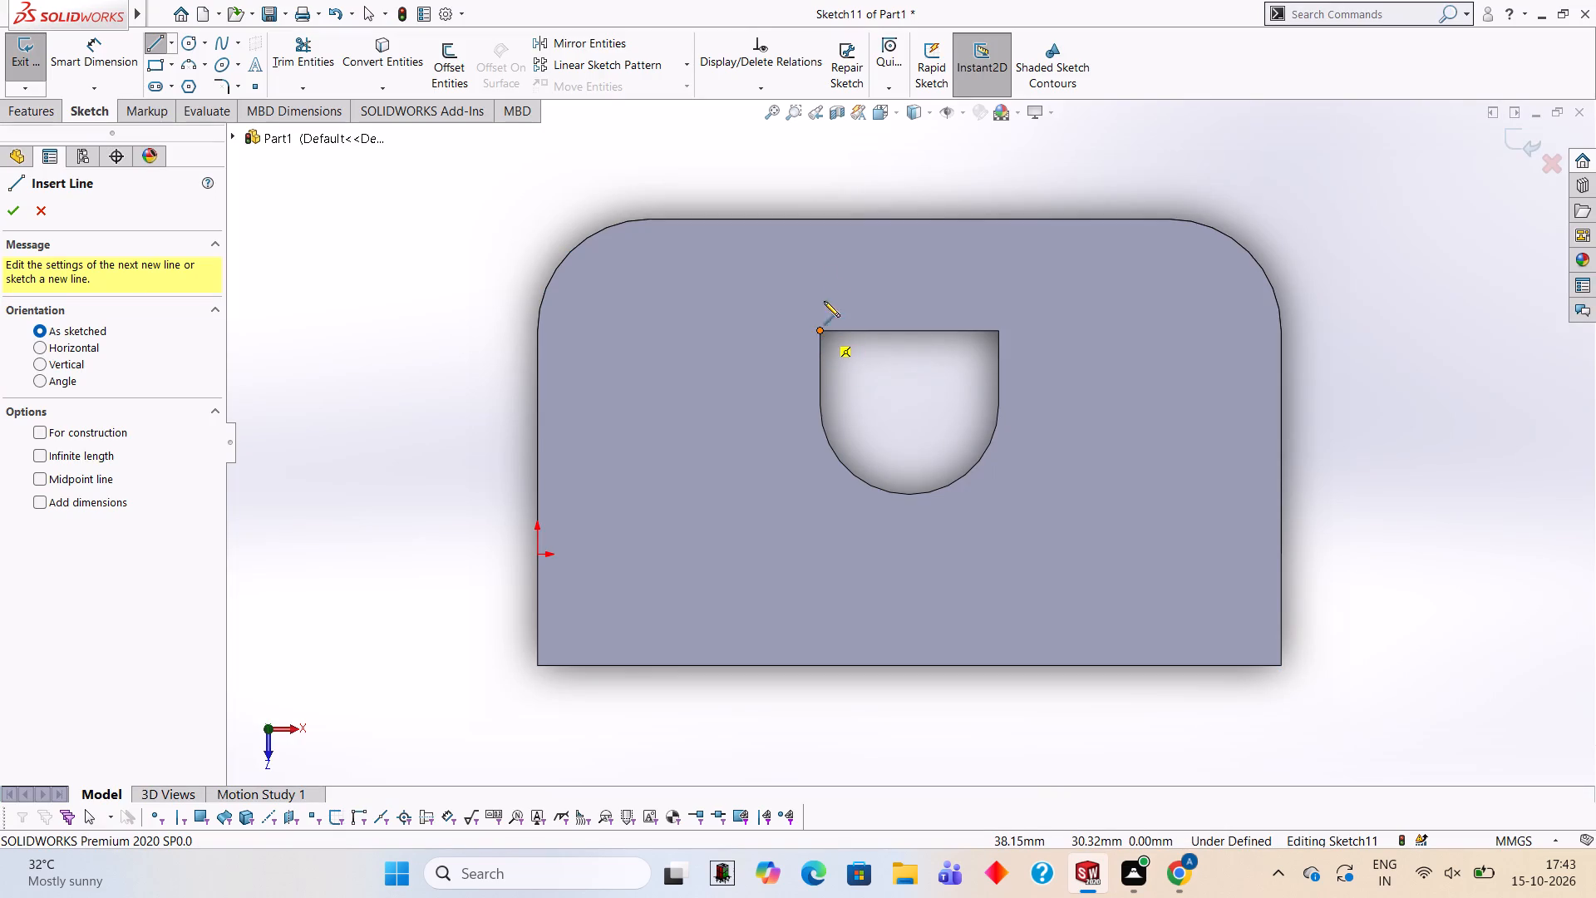
click(816, 216)
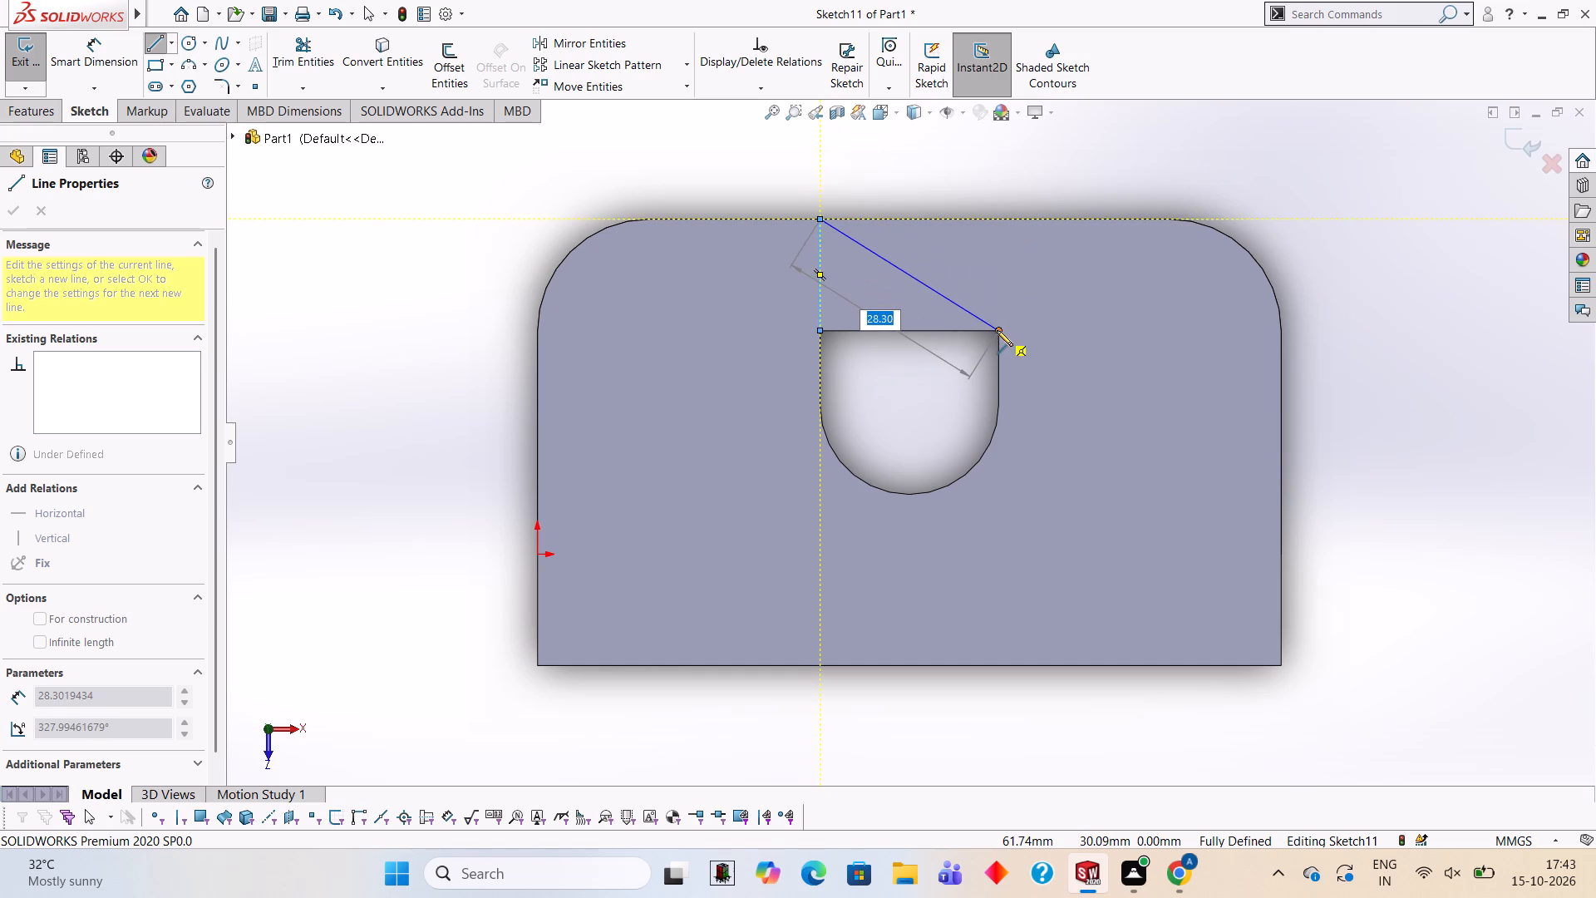
click(995, 220)
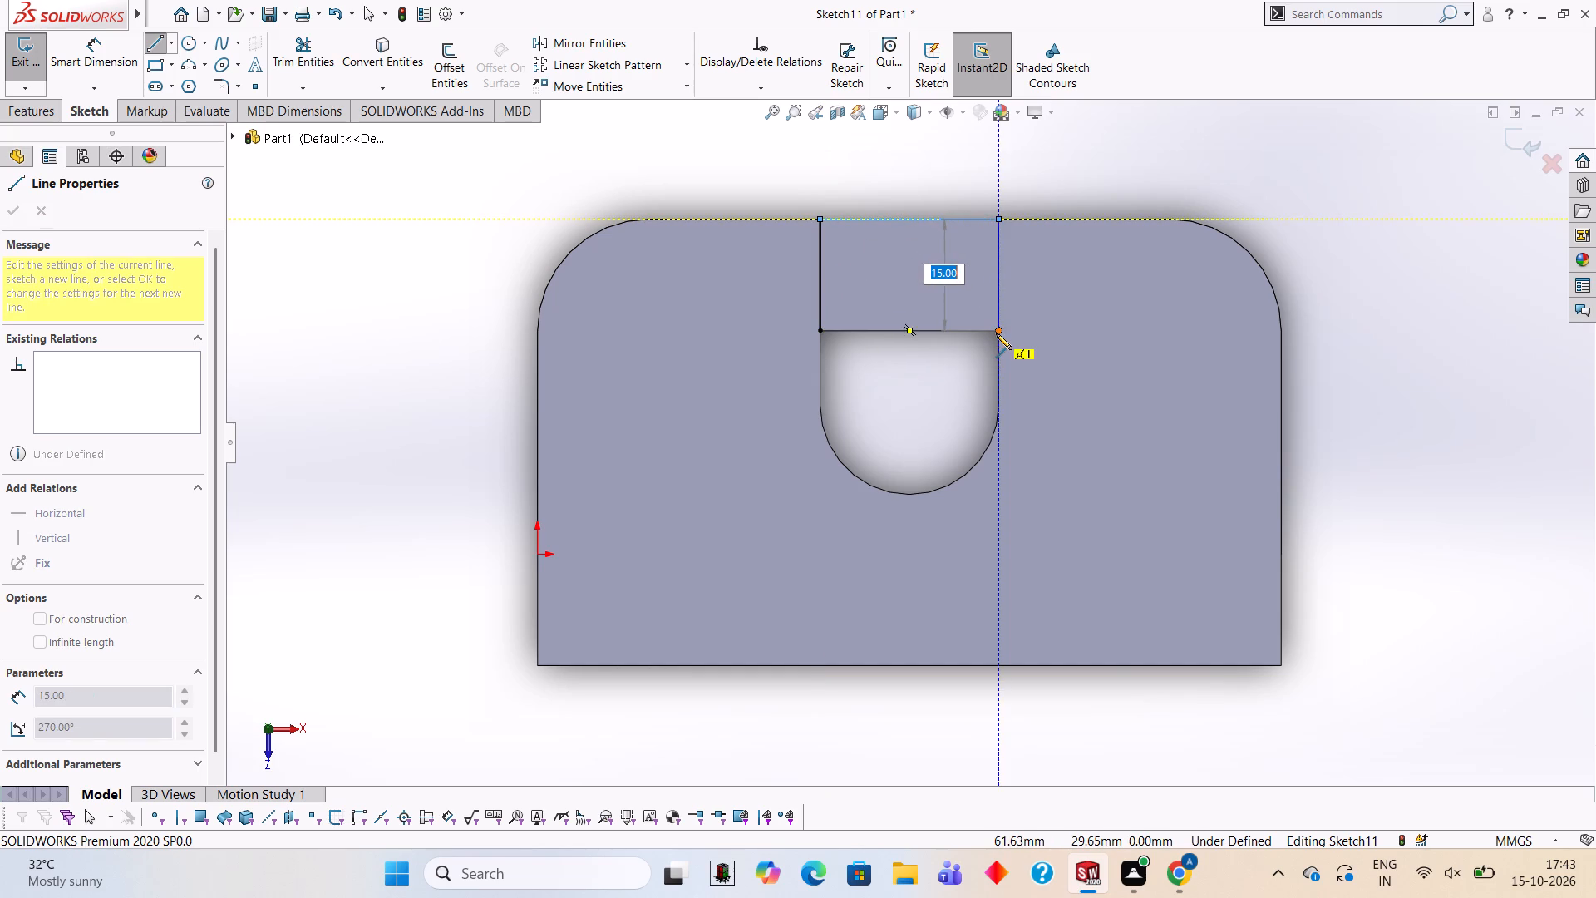
click(996, 332)
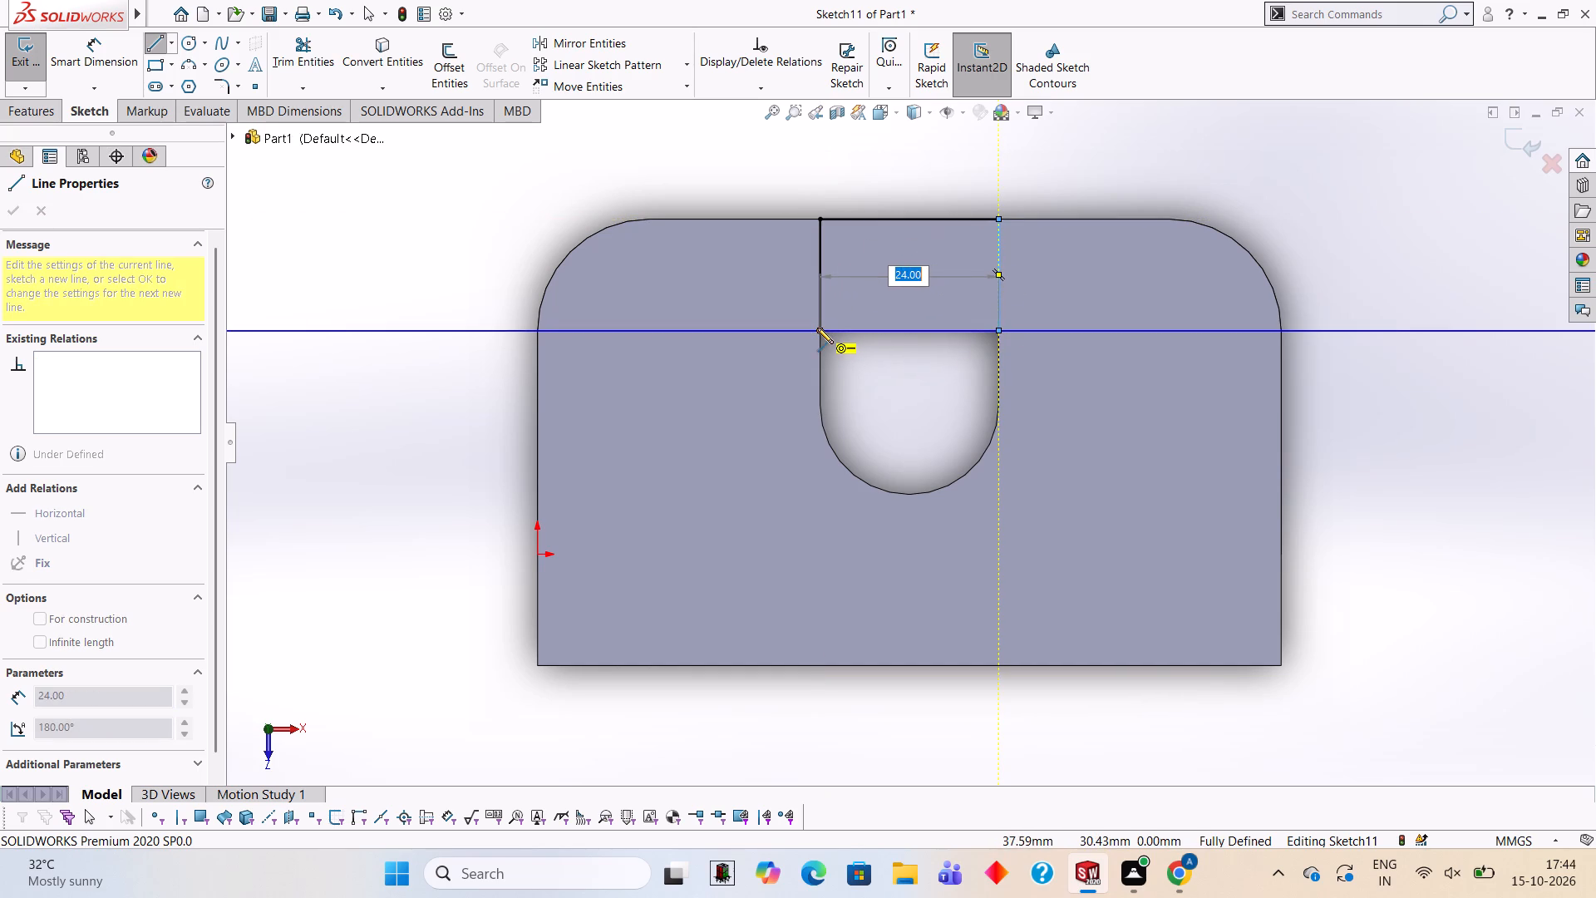
click(817, 328)
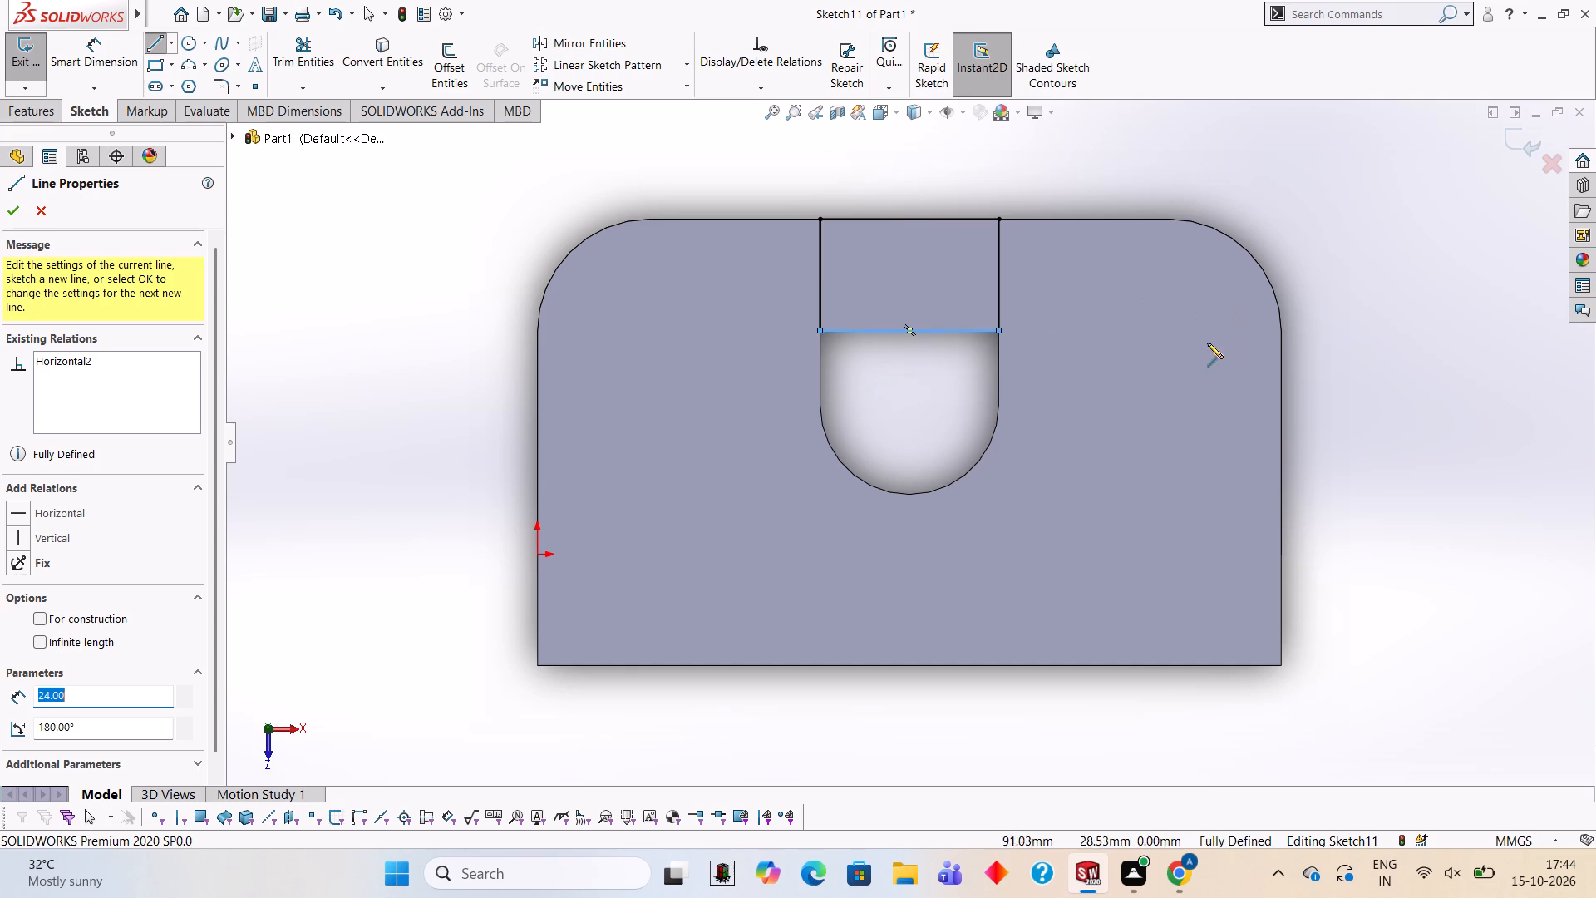
click(110, 60)
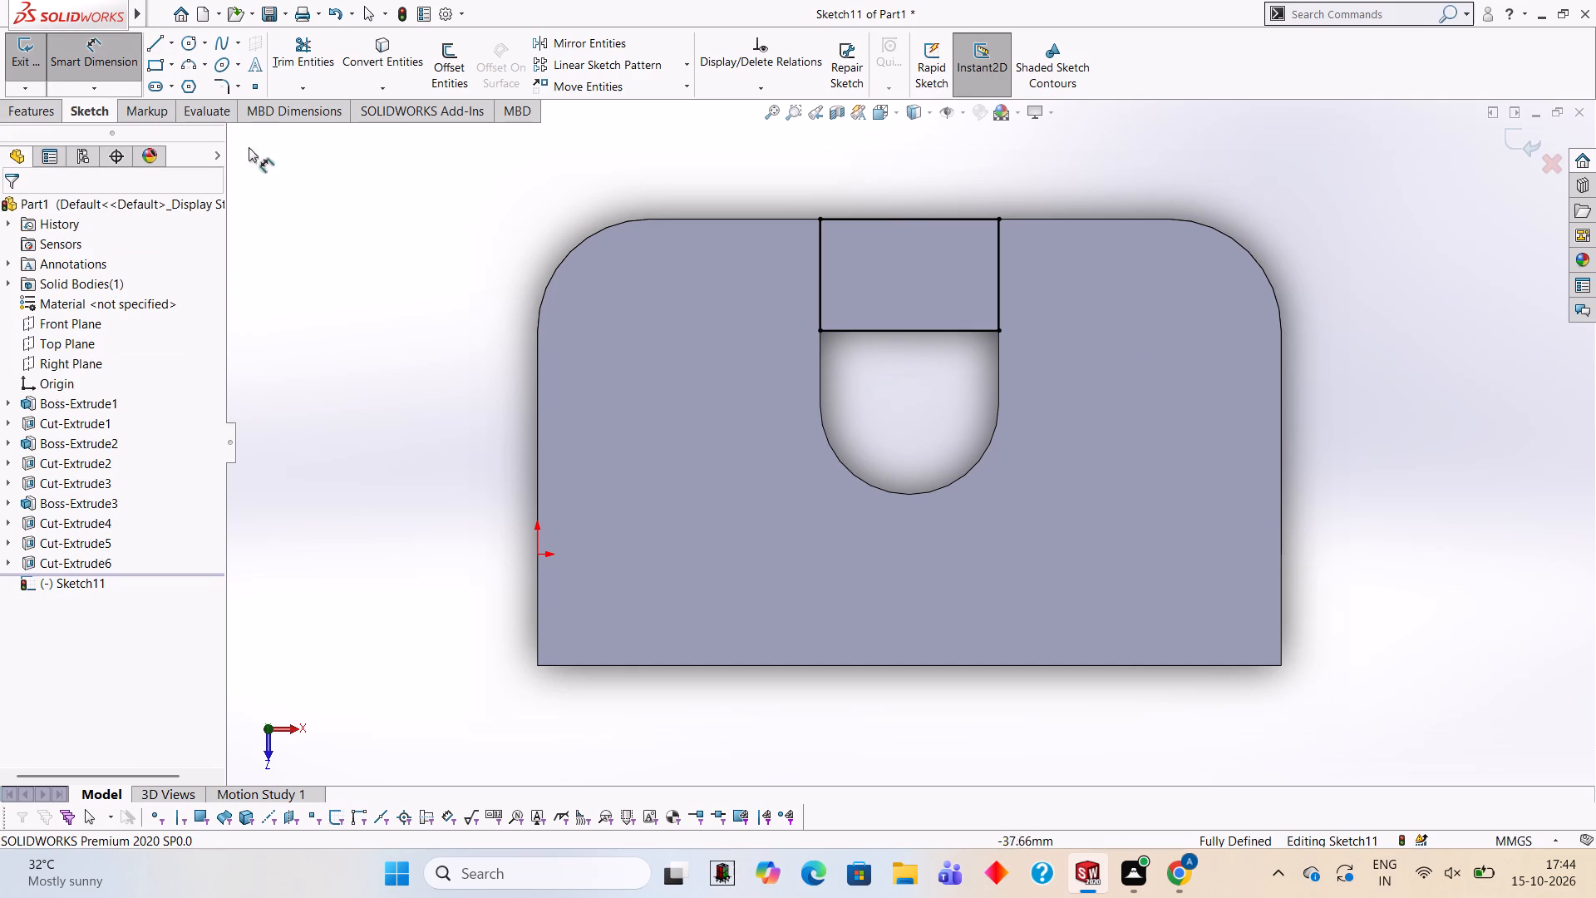
Extrude-cut the 24 mm by 15 mm rectangle down through the plate and block with a blind depth of 60 mm.
click(42, 106)
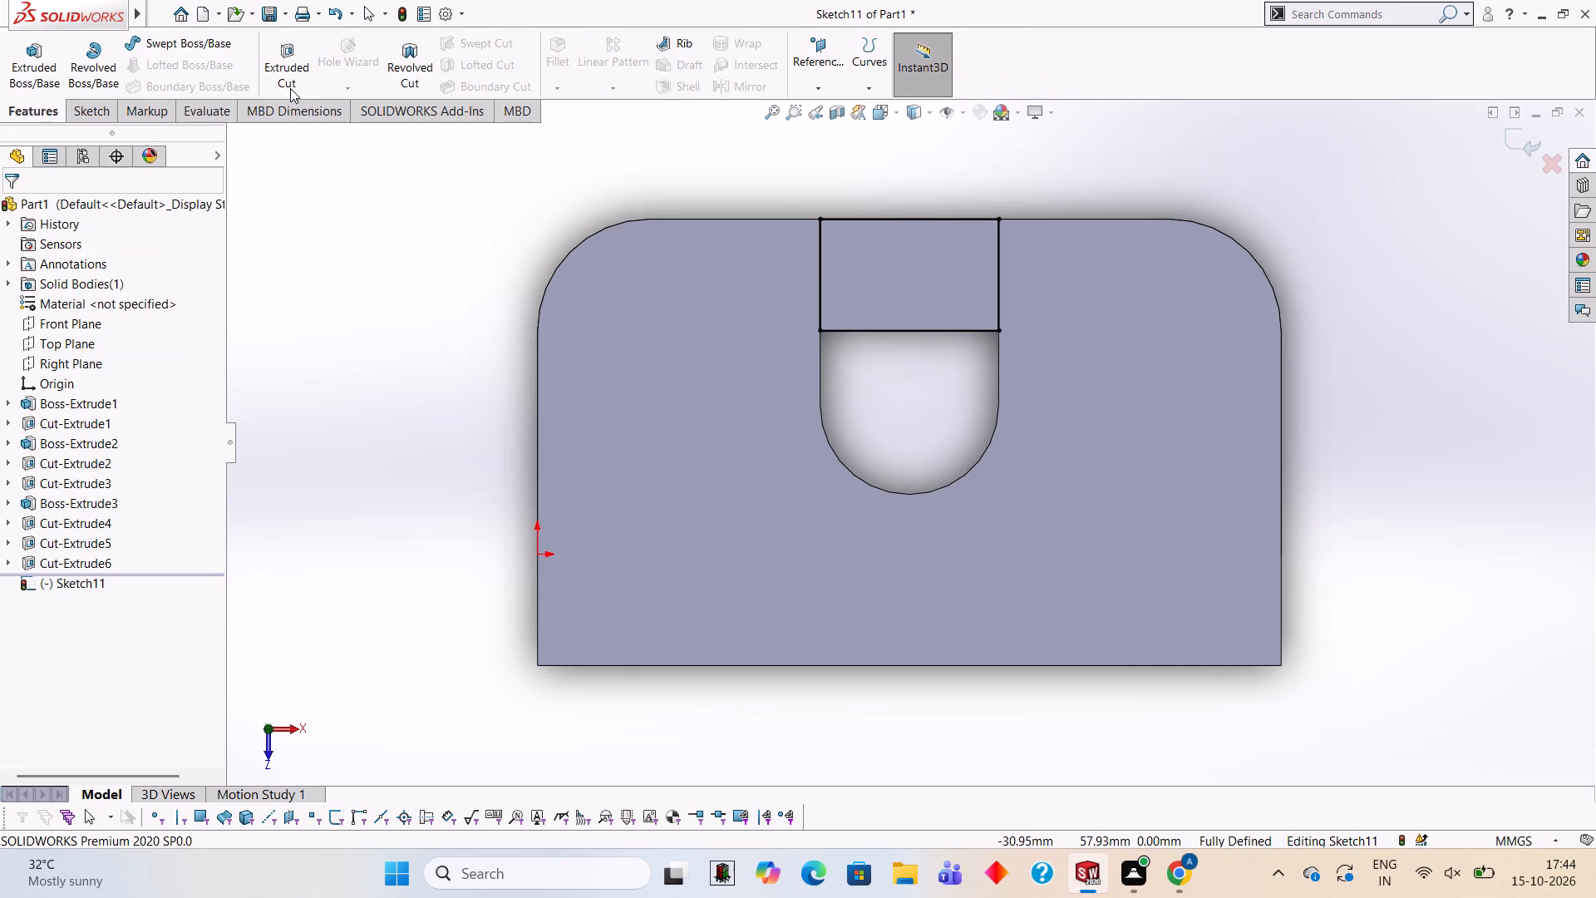
click(288, 86)
middle_drag(631, 380, 741, 576)
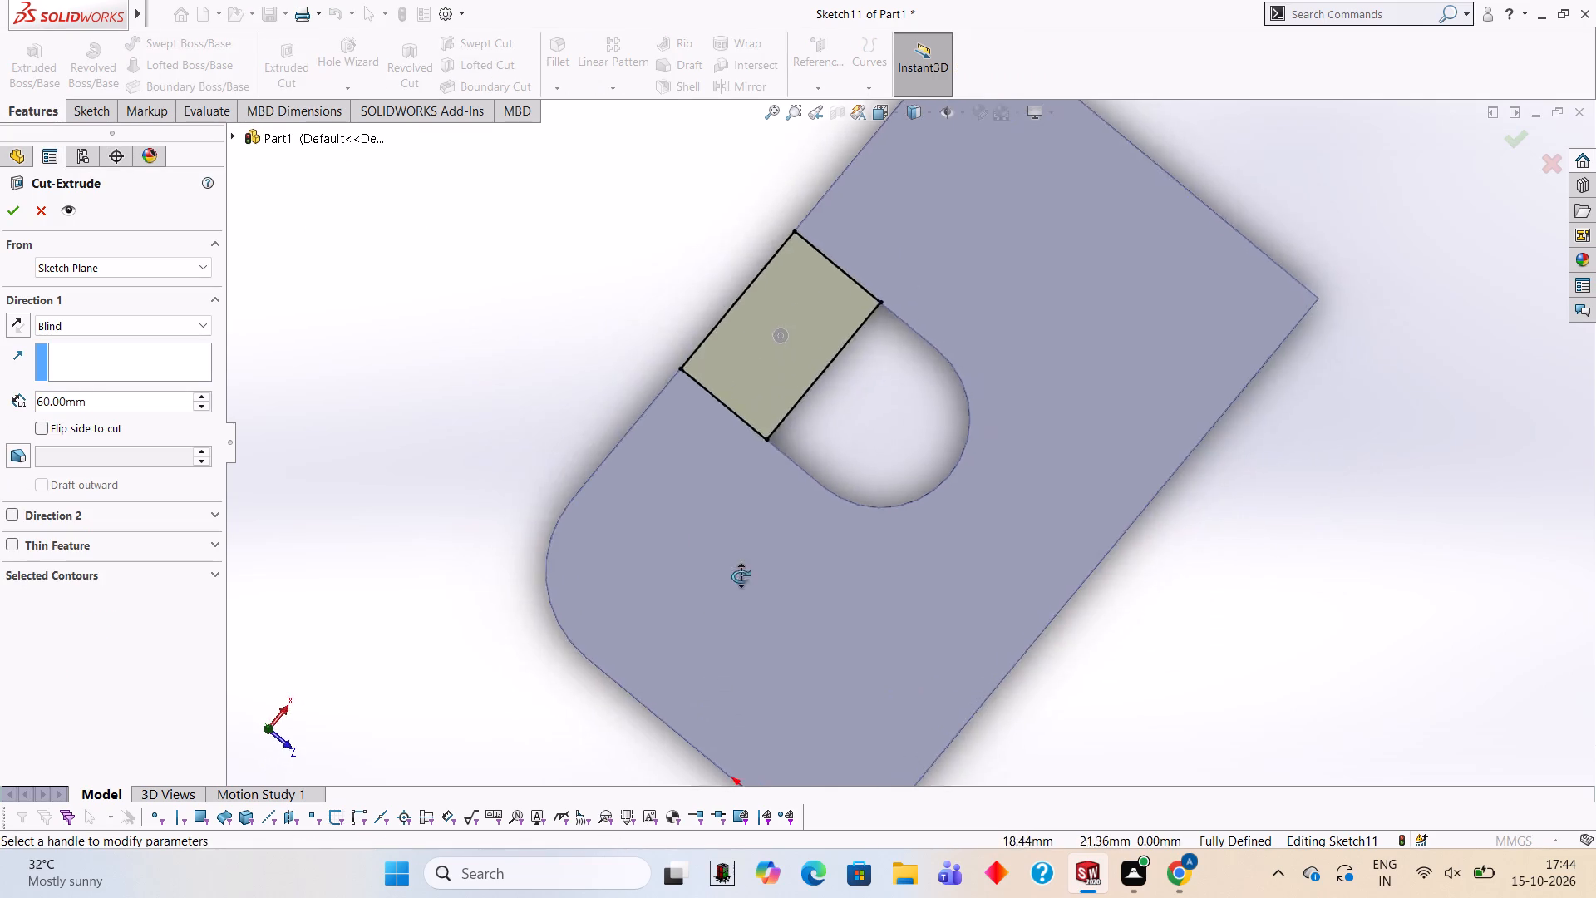
middle_drag(741, 576, 831, 410)
middle_drag(904, 527, 899, 332)
scroll(979, 563, up, 3)
middle_drag(943, 491, 927, 491)
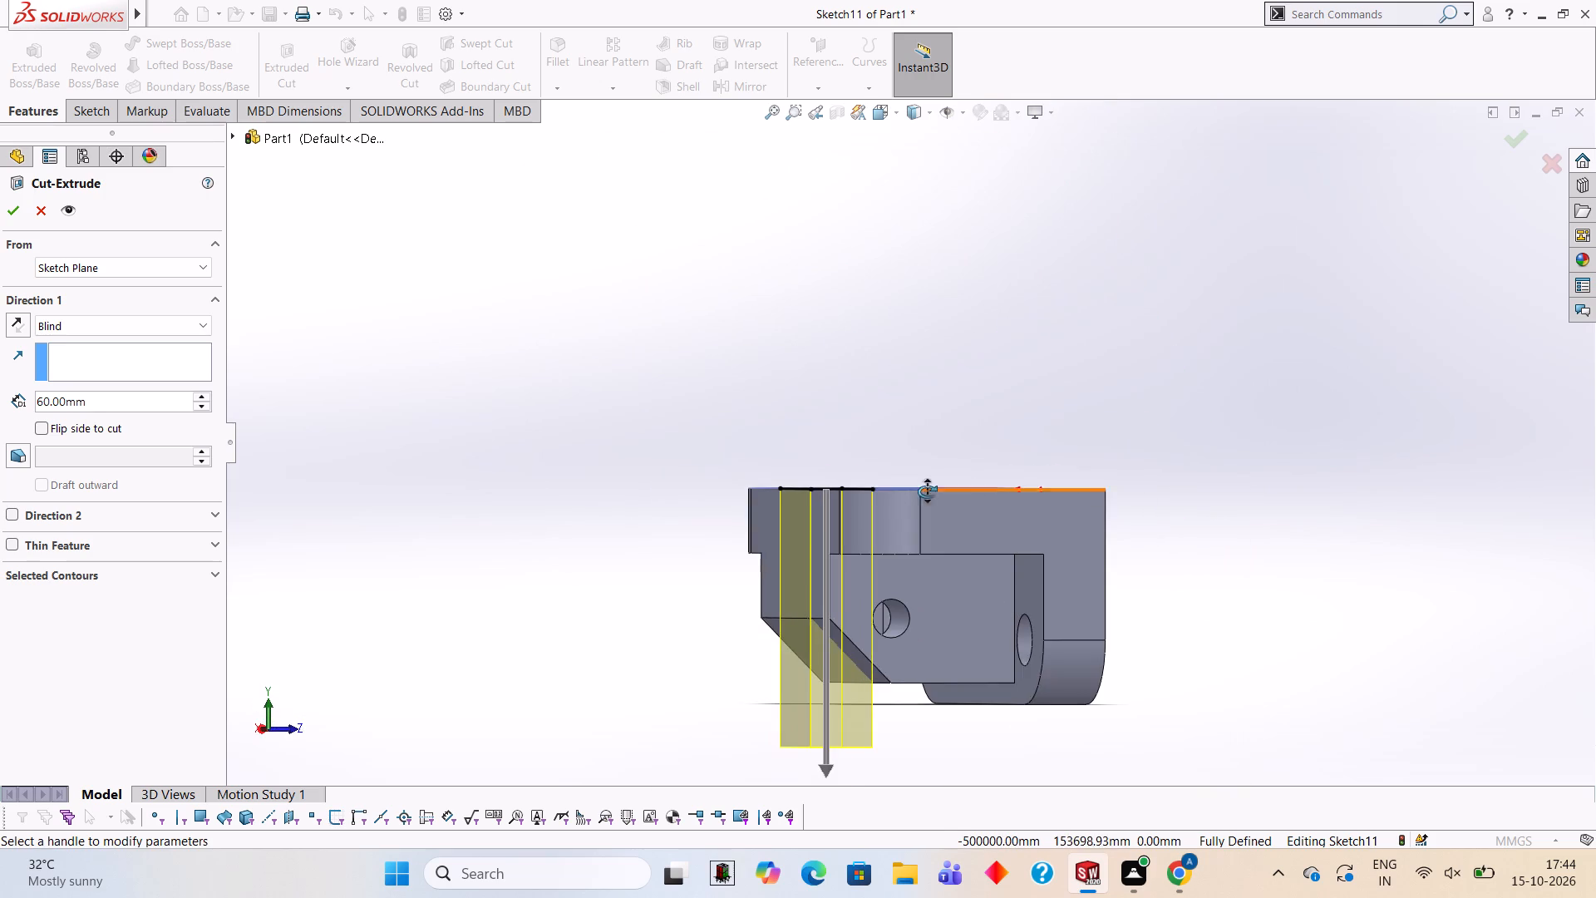
middle_drag(927, 491, 921, 466)
middle_drag(670, 414, 656, 427)
click(17, 220)
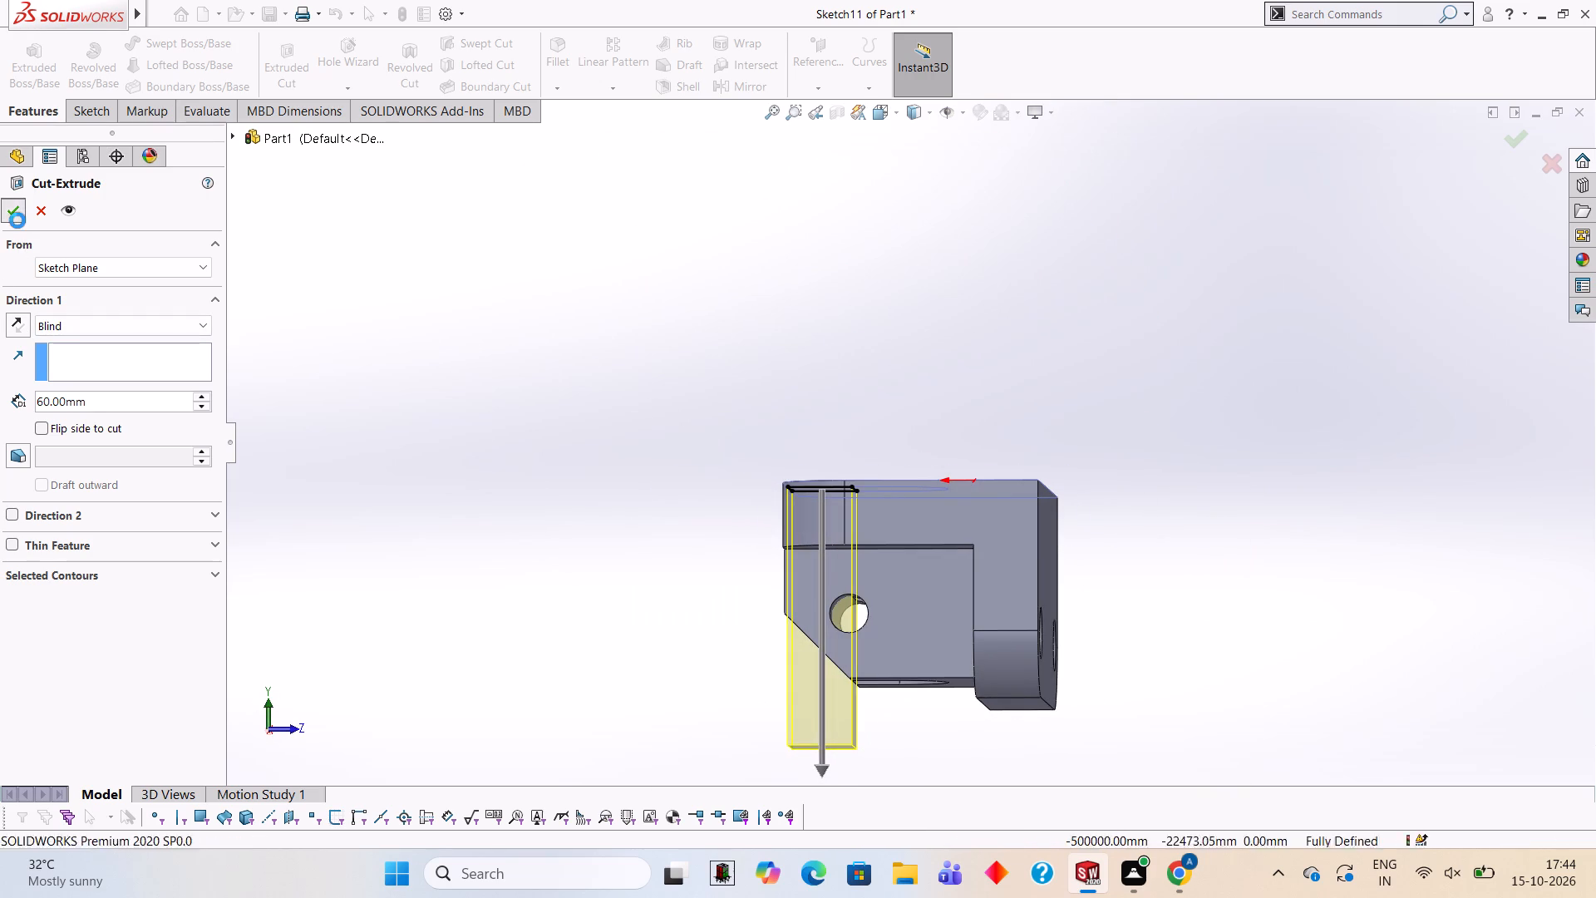
click(675, 417)
Examine the bracket from several angles, checking the open-ended slot, the holes and the angled corners of the block.
middle_drag(690, 423, 749, 473)
scroll(779, 518, up, 3)
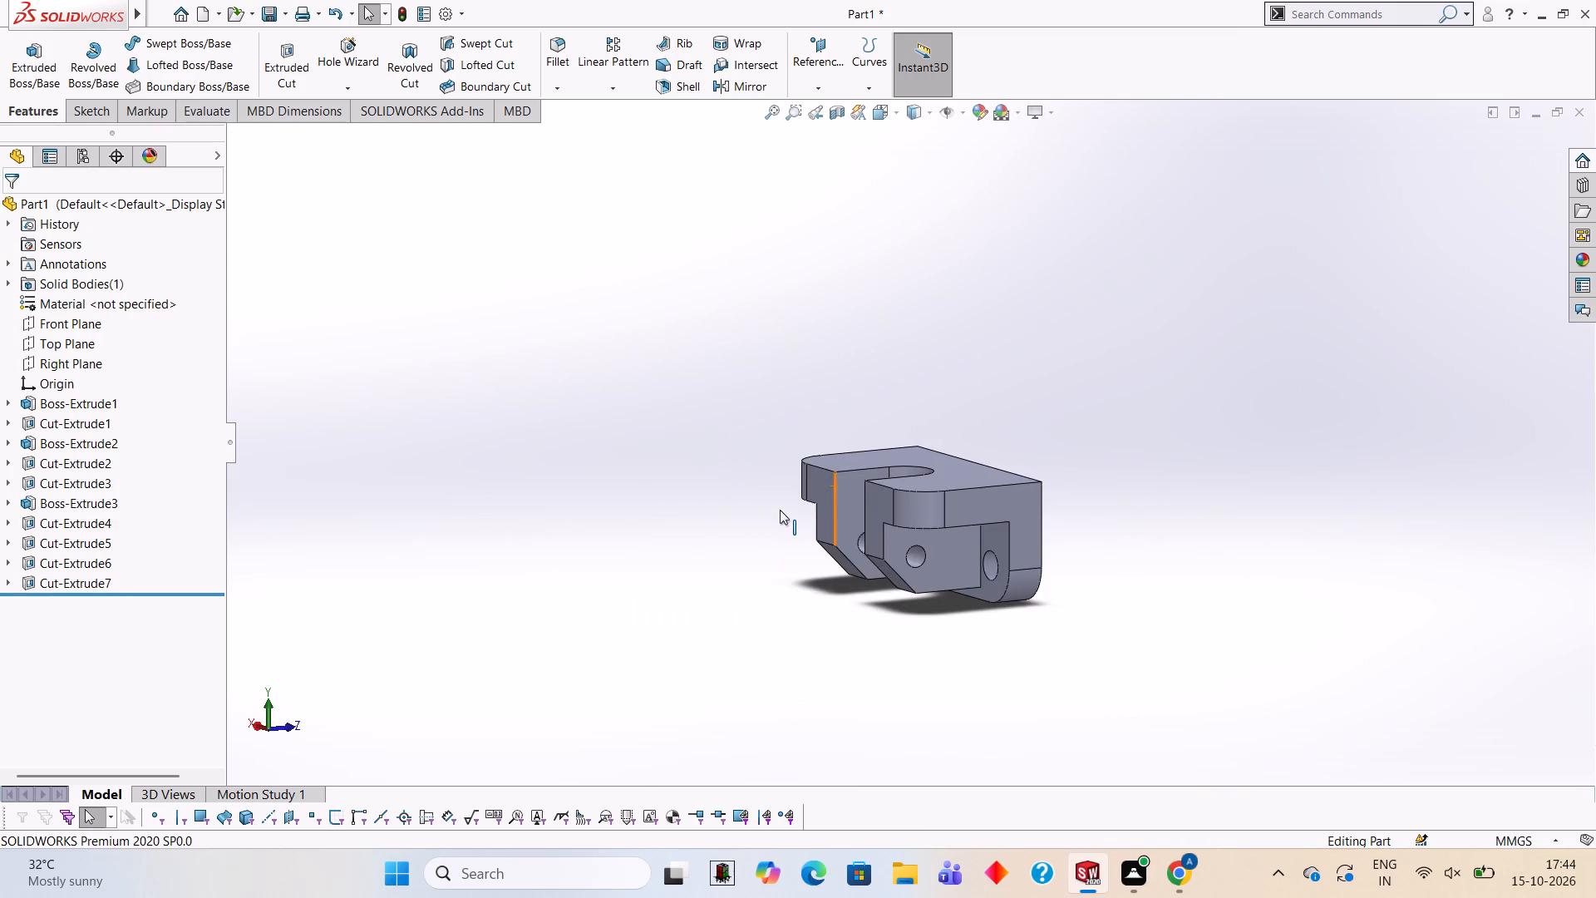
middle_drag(852, 539, 941, 377)
middle_drag(983, 589, 993, 406)
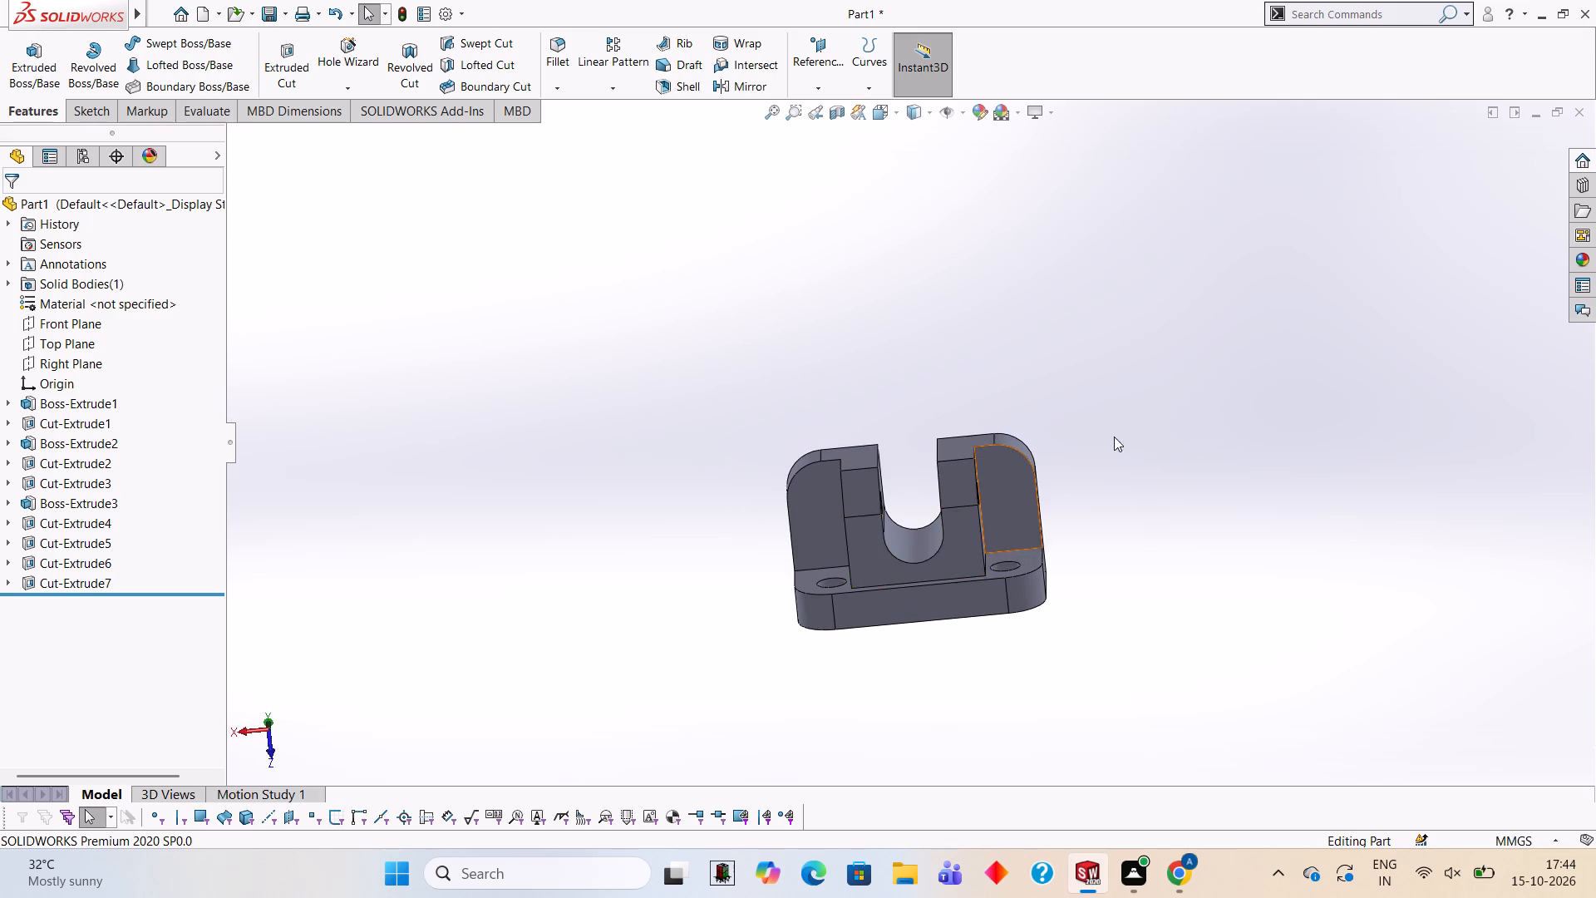
middle_drag(1112, 437, 1047, 443)
scroll(1048, 432, down, 3)
scroll(765, 609, up, 2)
middle_drag(1009, 500, 963, 619)
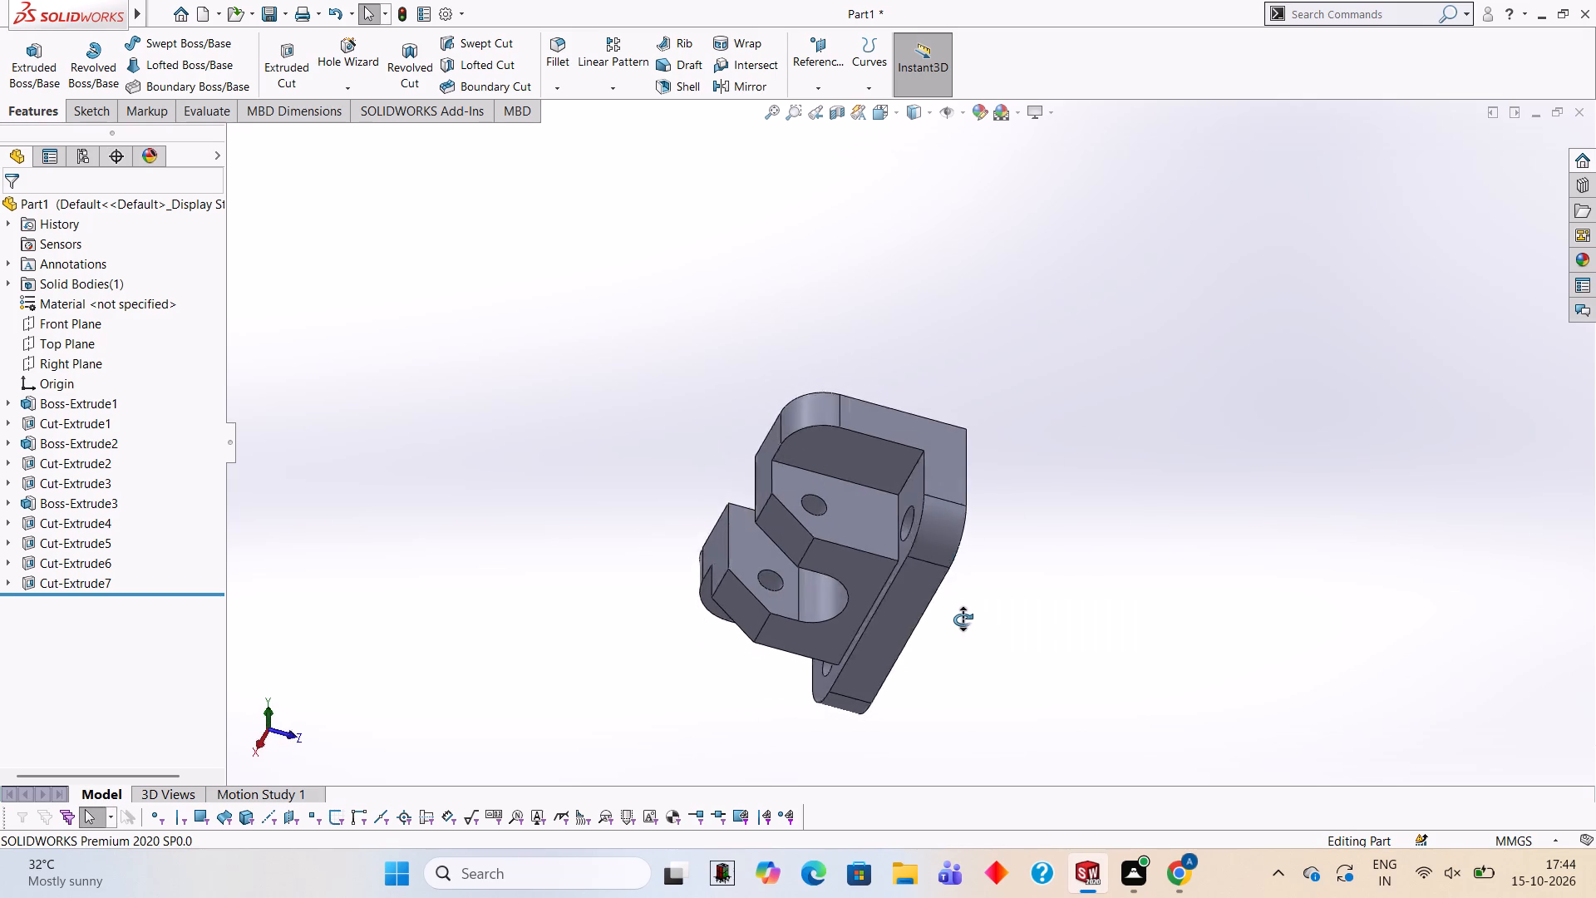
middle_drag(963, 619, 978, 638)
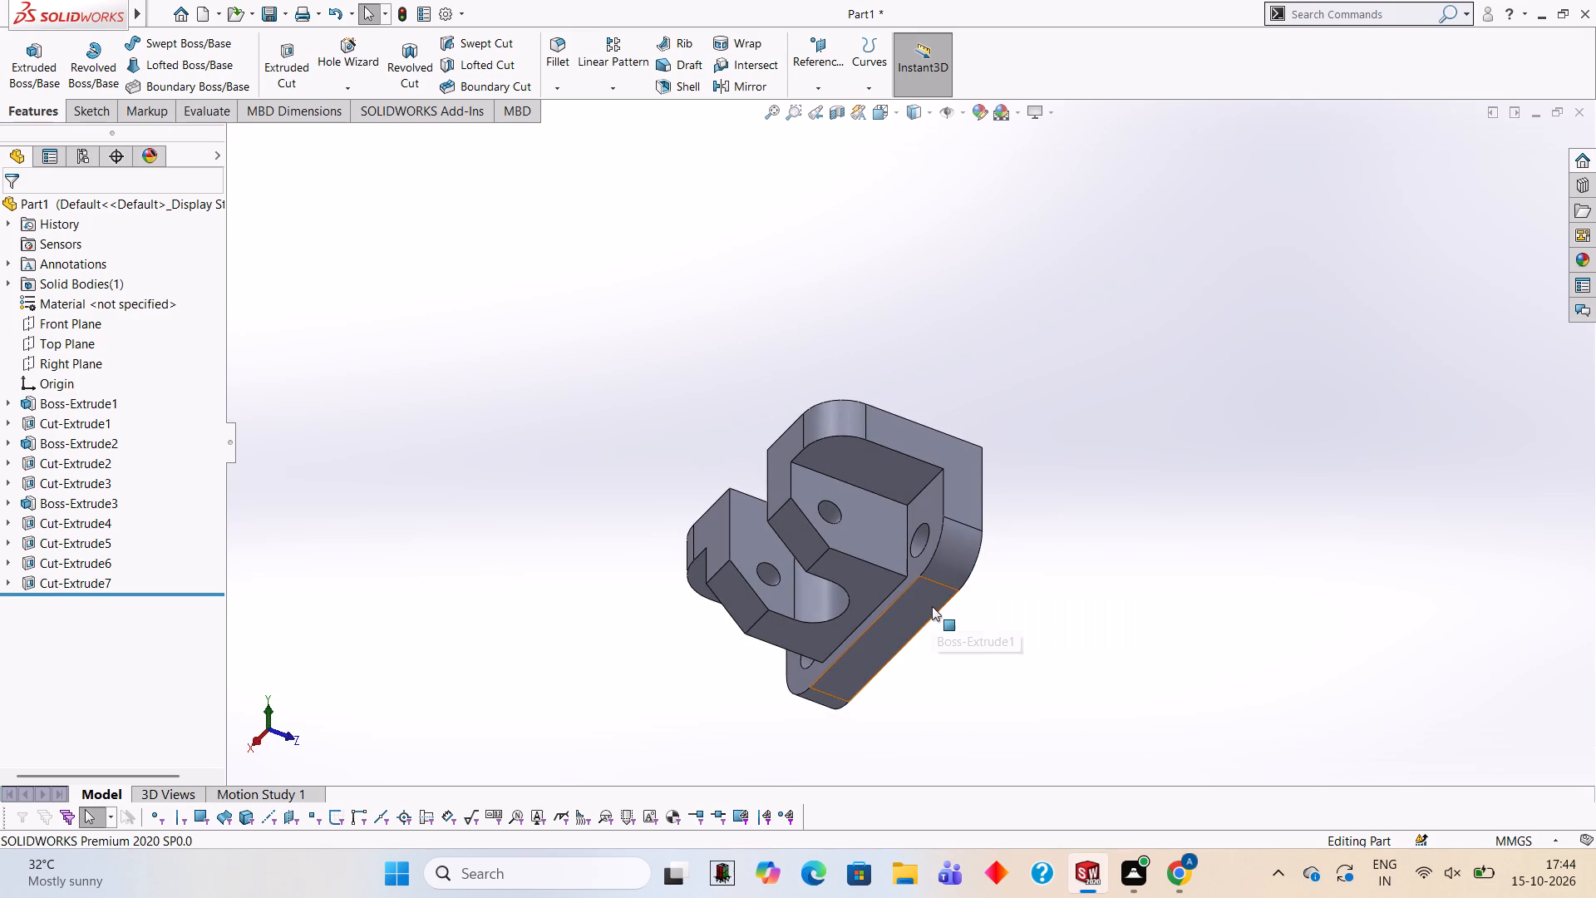
scroll(908, 612, up, 2)
middle_drag(780, 466, 862, 611)
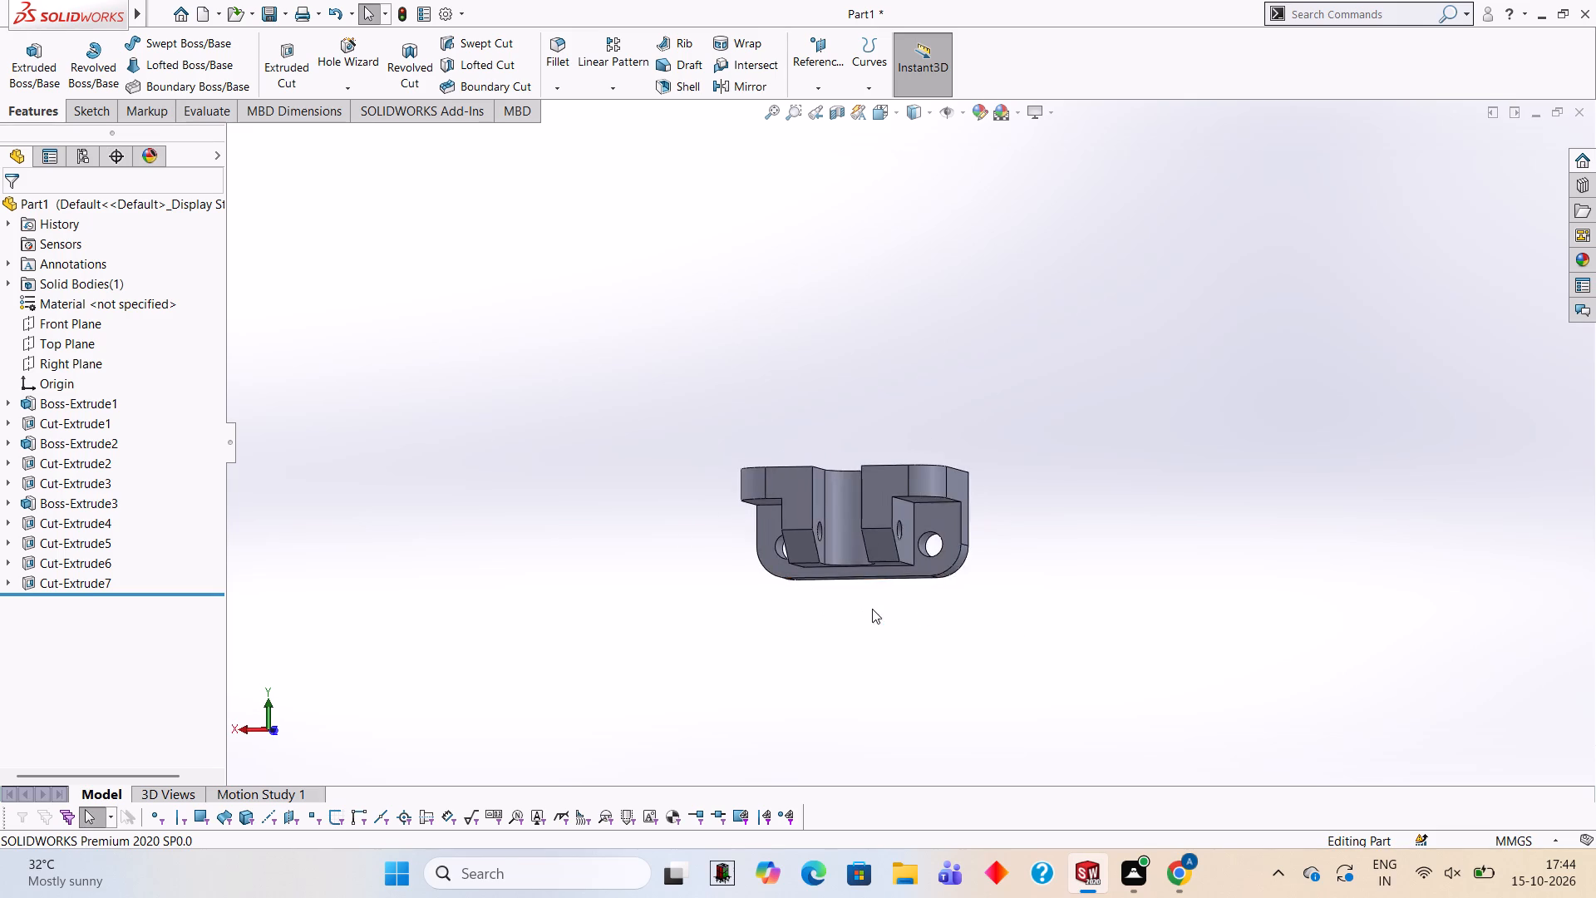
scroll(872, 609, down, 6)
middle_drag(919, 435, 906, 227)
scroll(919, 351, up, 4)
middle_drag(944, 396, 870, 550)
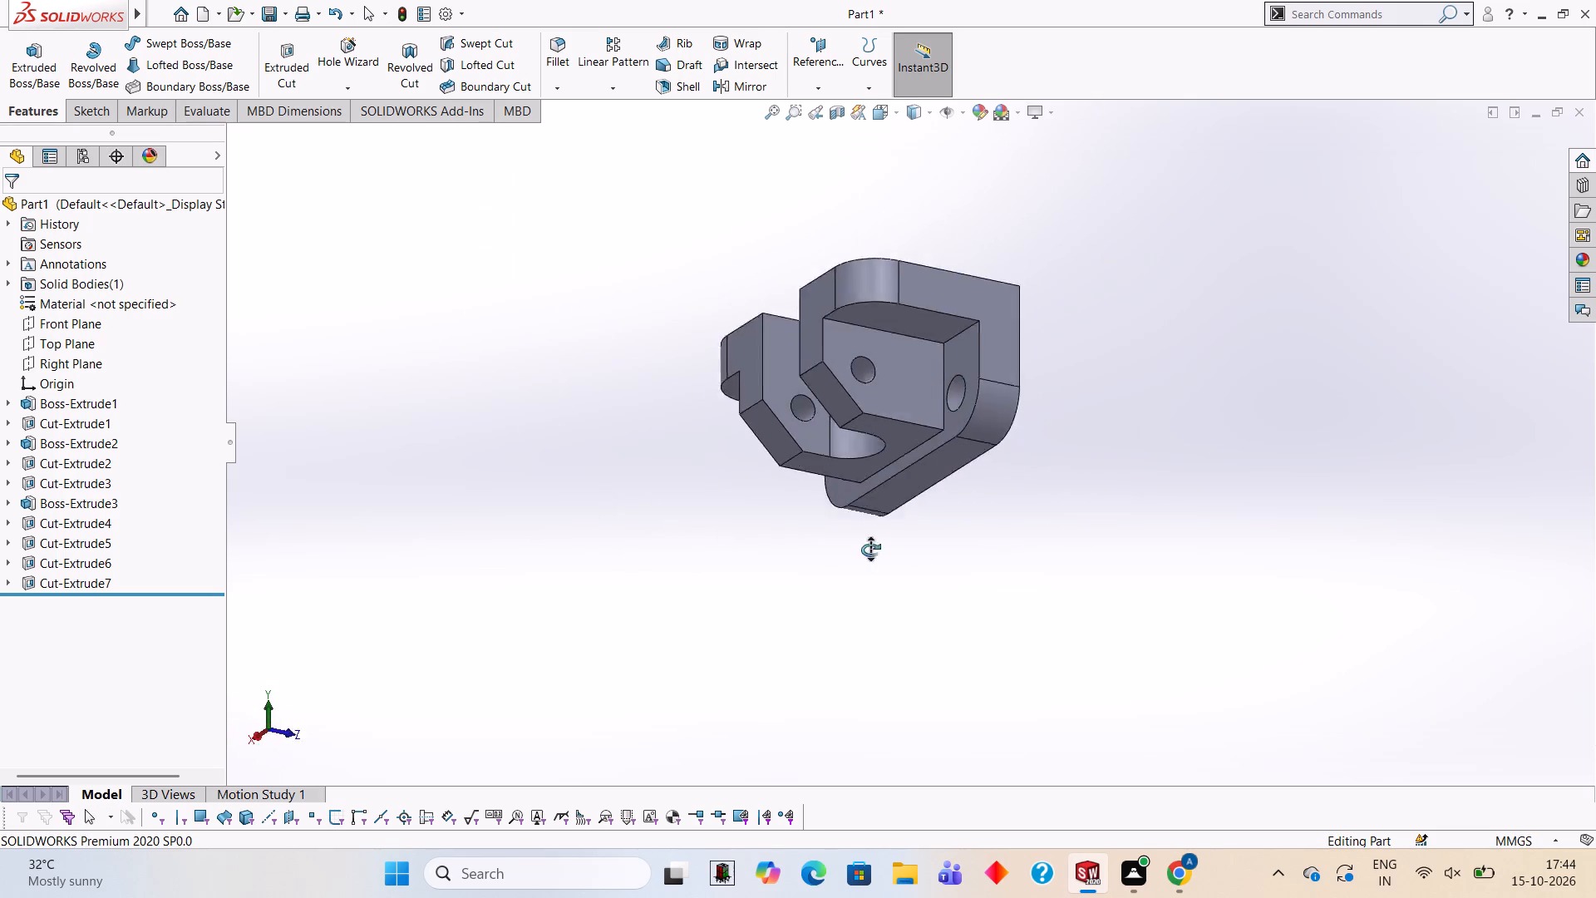
middle_drag(870, 550, 893, 638)
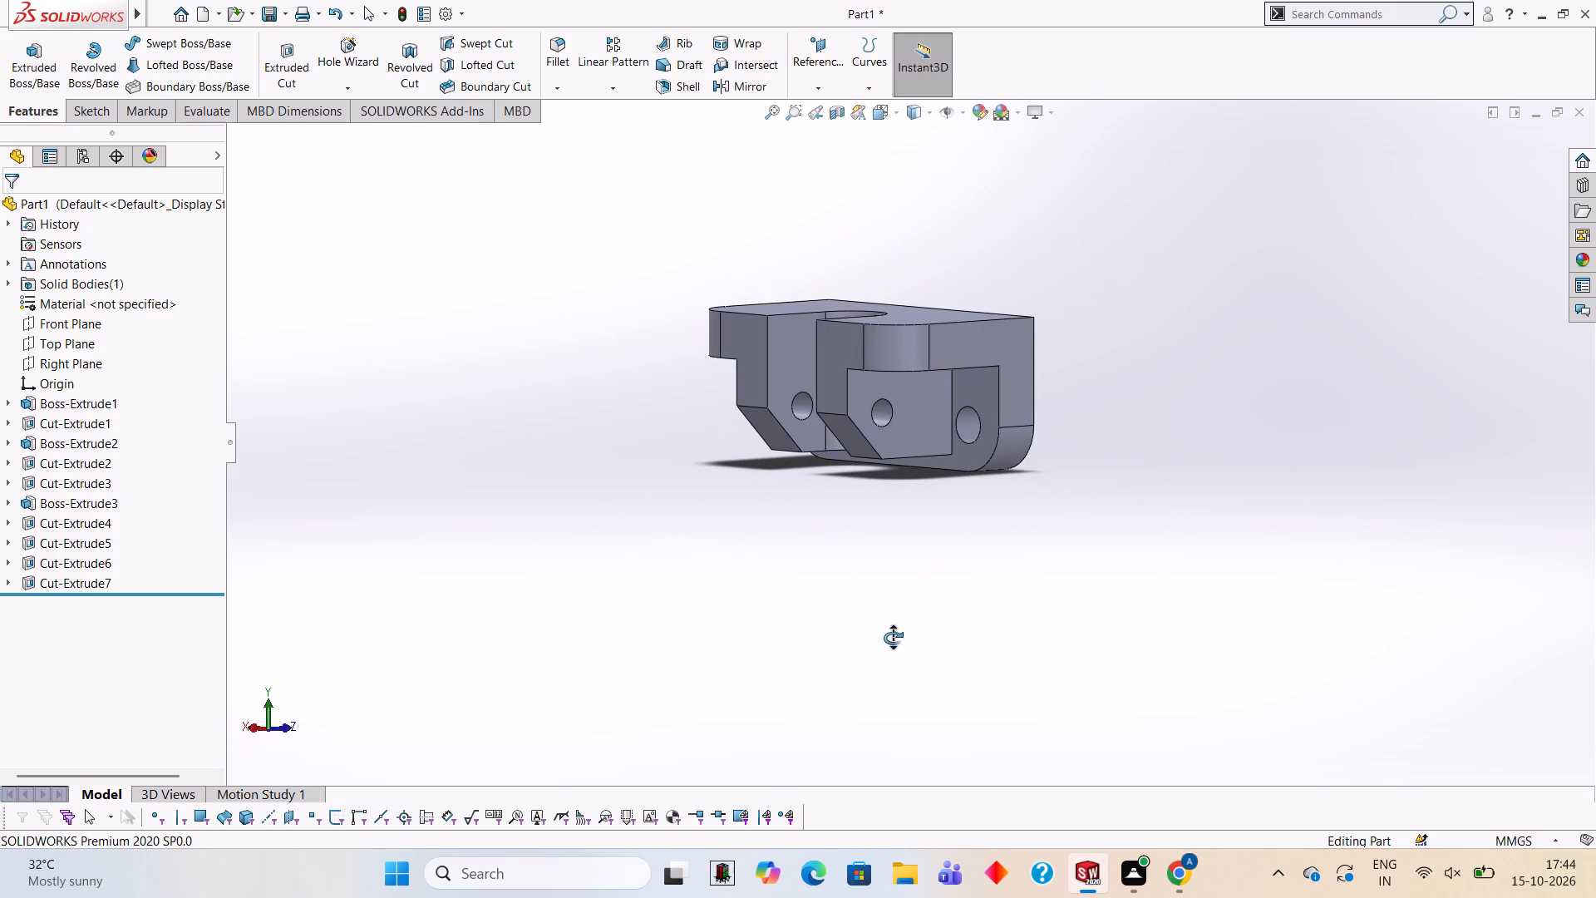
middle_drag(893, 638, 925, 450)
scroll(917, 456, up, 3)
scroll(969, 299, down, 3)
scroll(724, 664, down, 2)
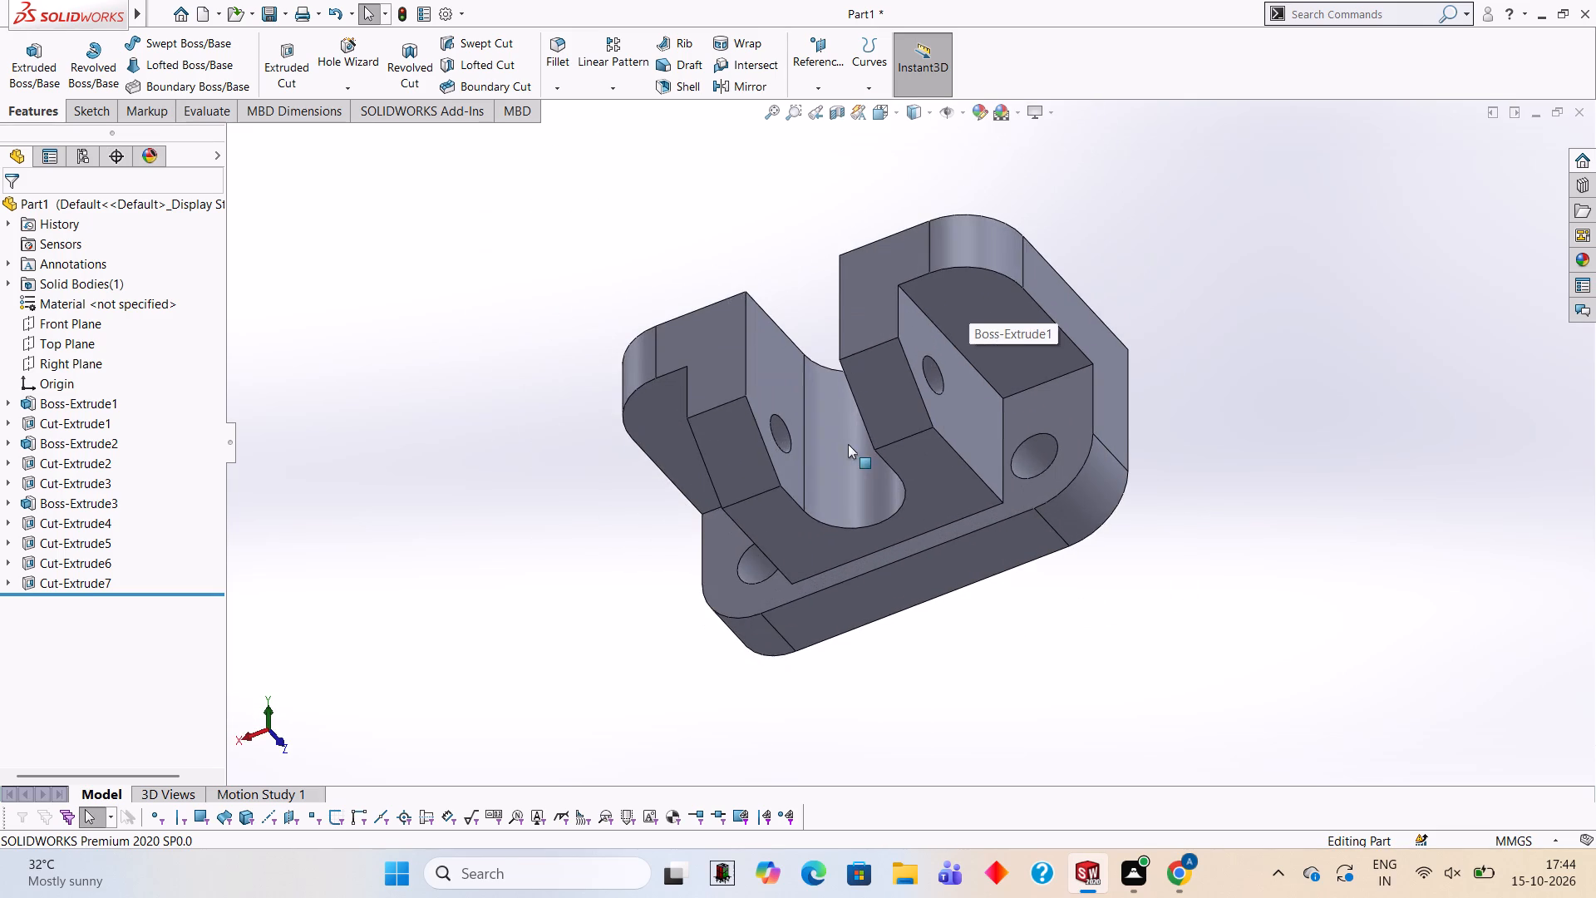
scroll(859, 439, up, 1)
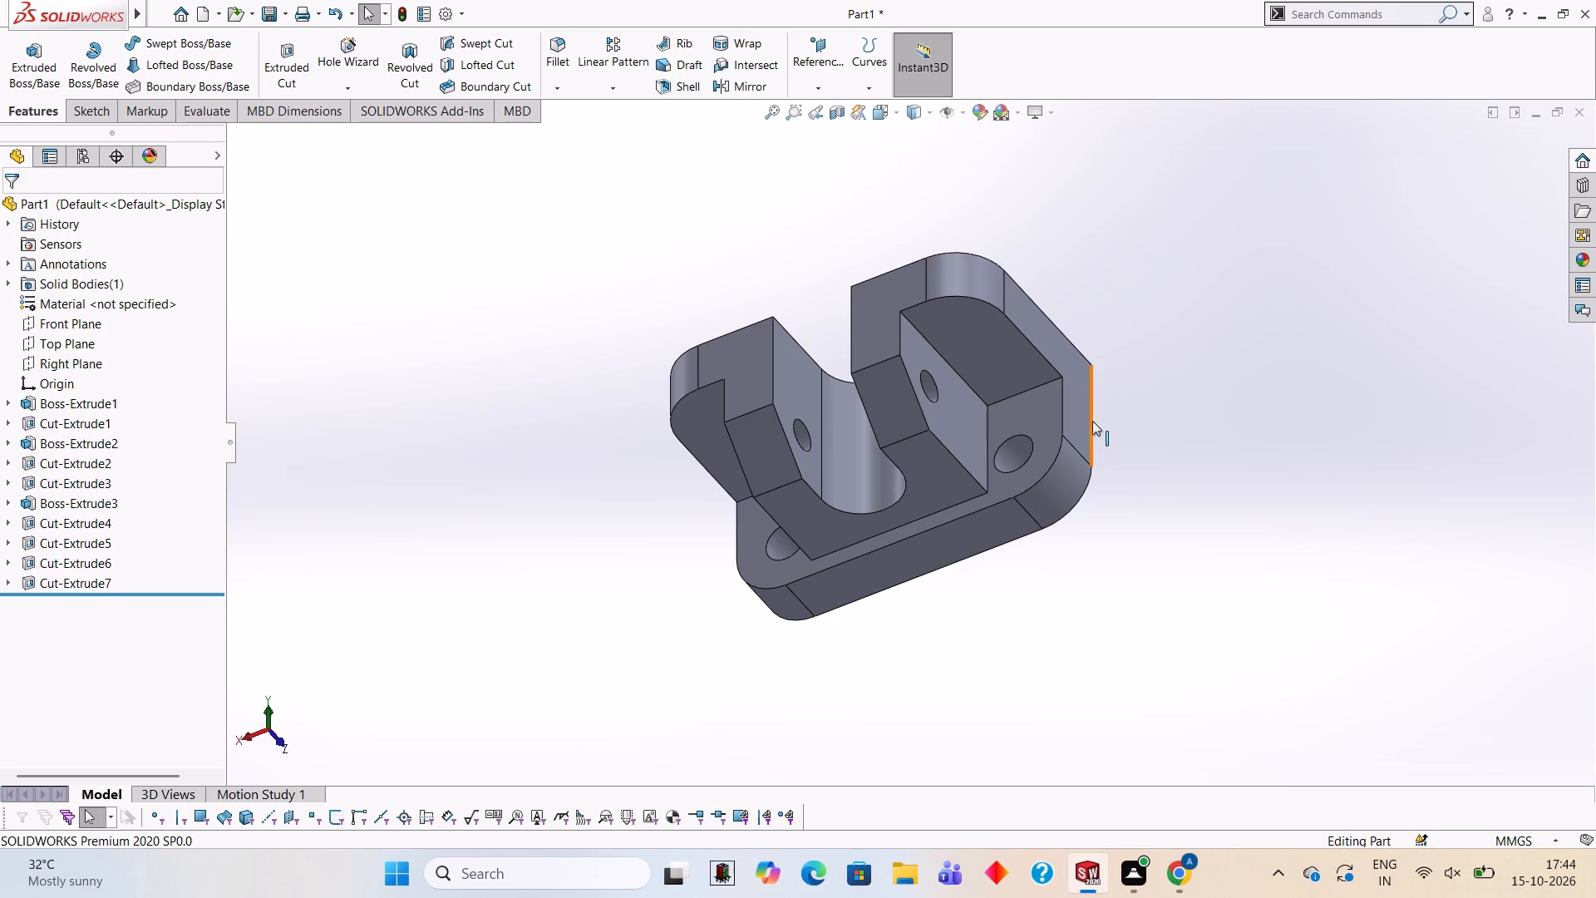
key(Escape)
Apply the solid Yellow appearance to the whole bracket.
click(1588, 259)
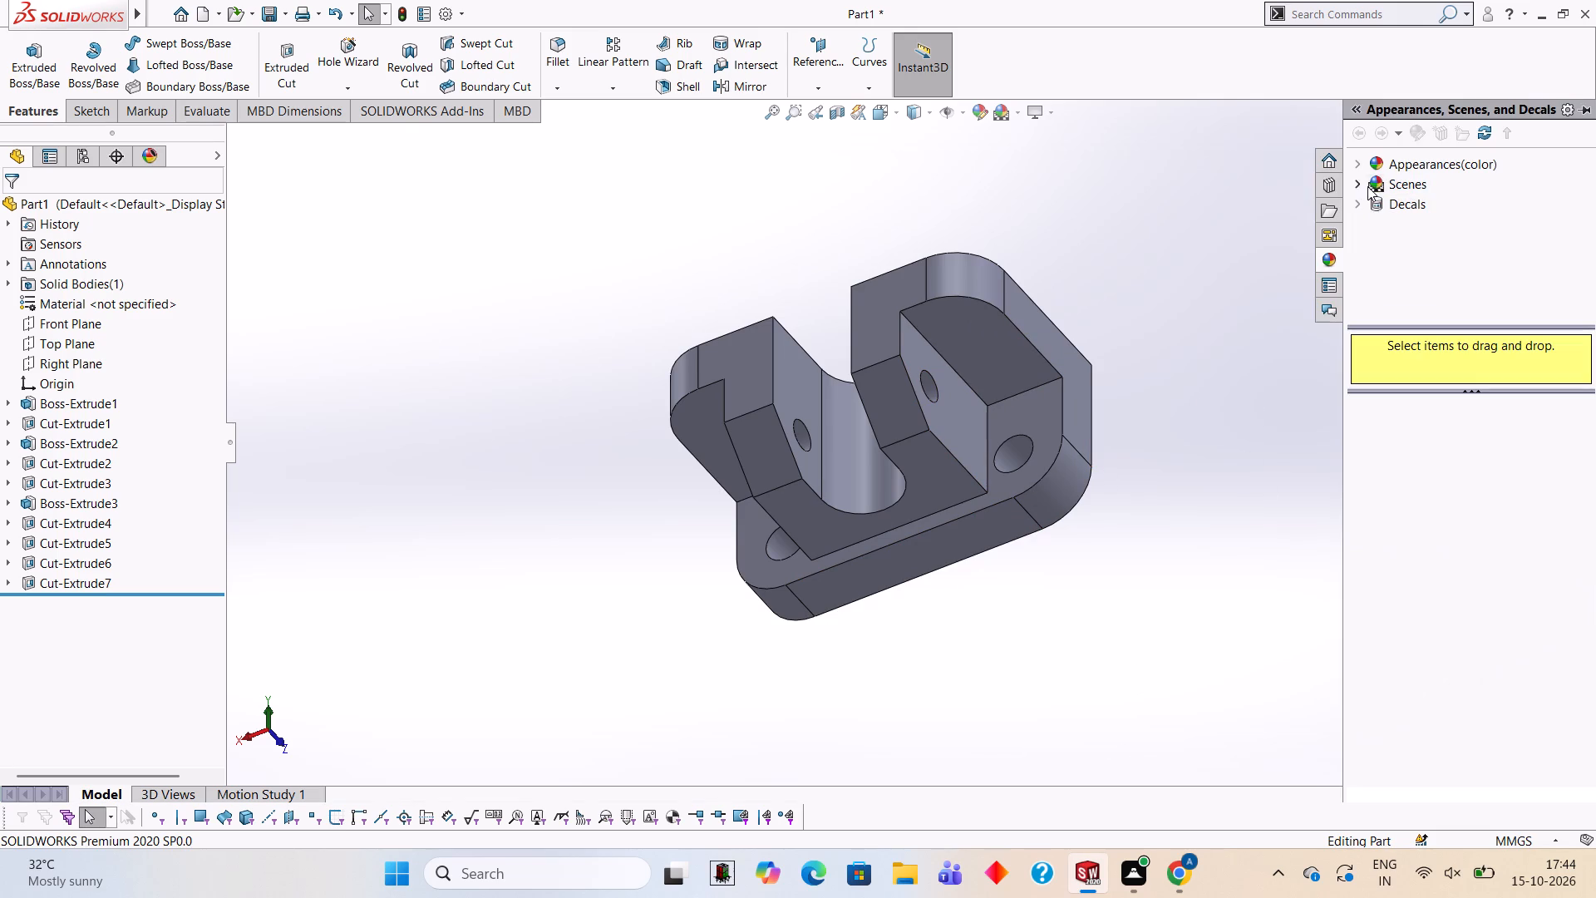
click(1361, 170)
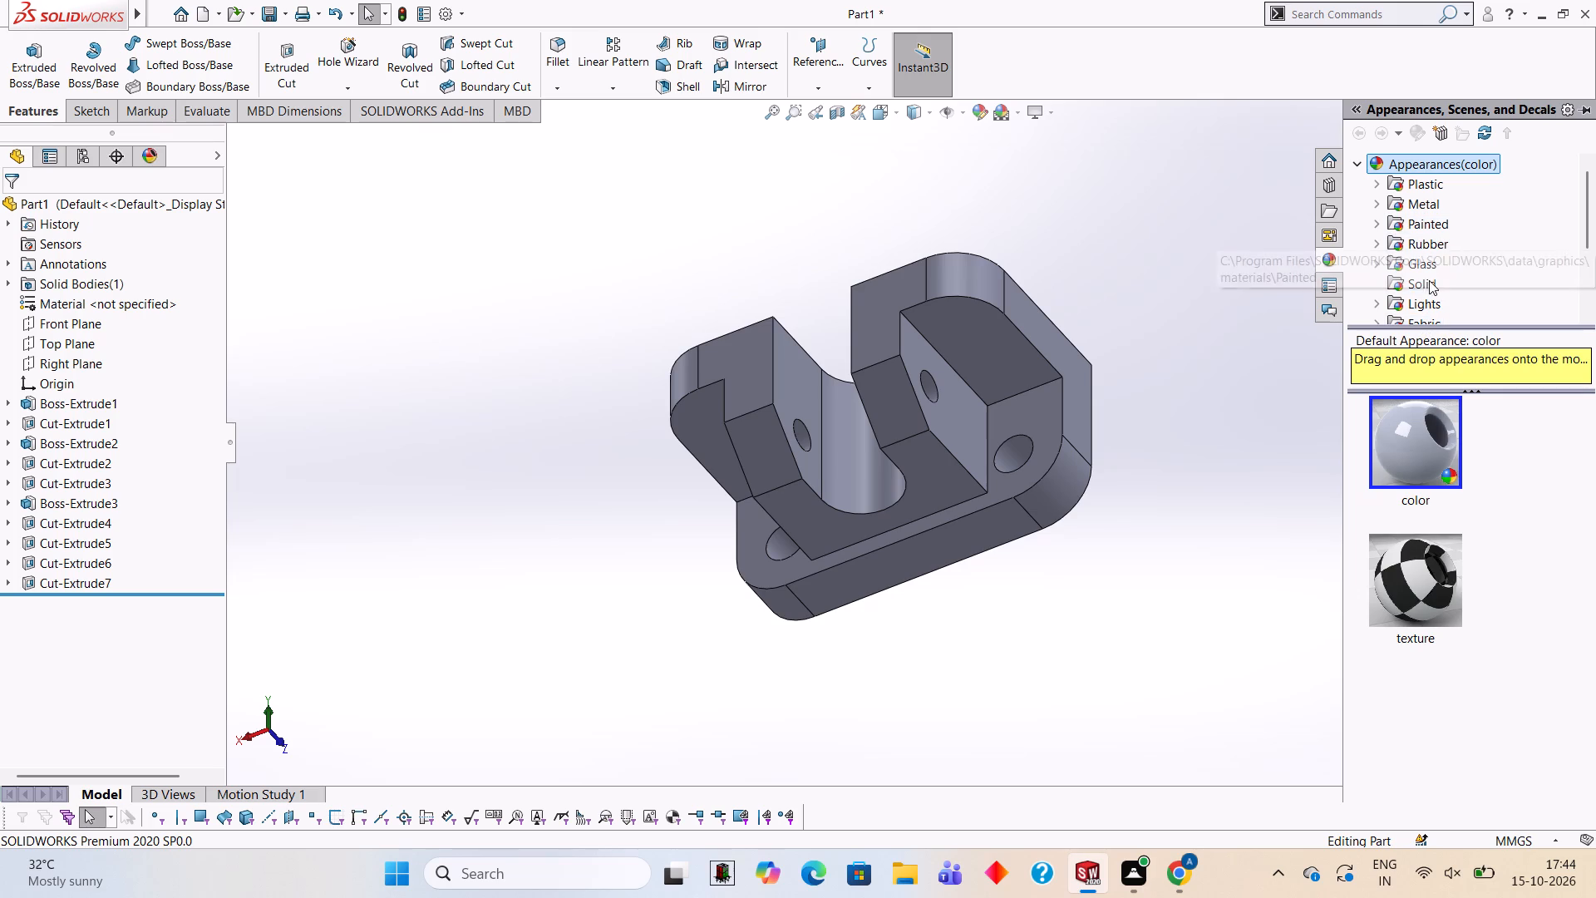
click(1428, 289)
scroll(1407, 558, down, 4)
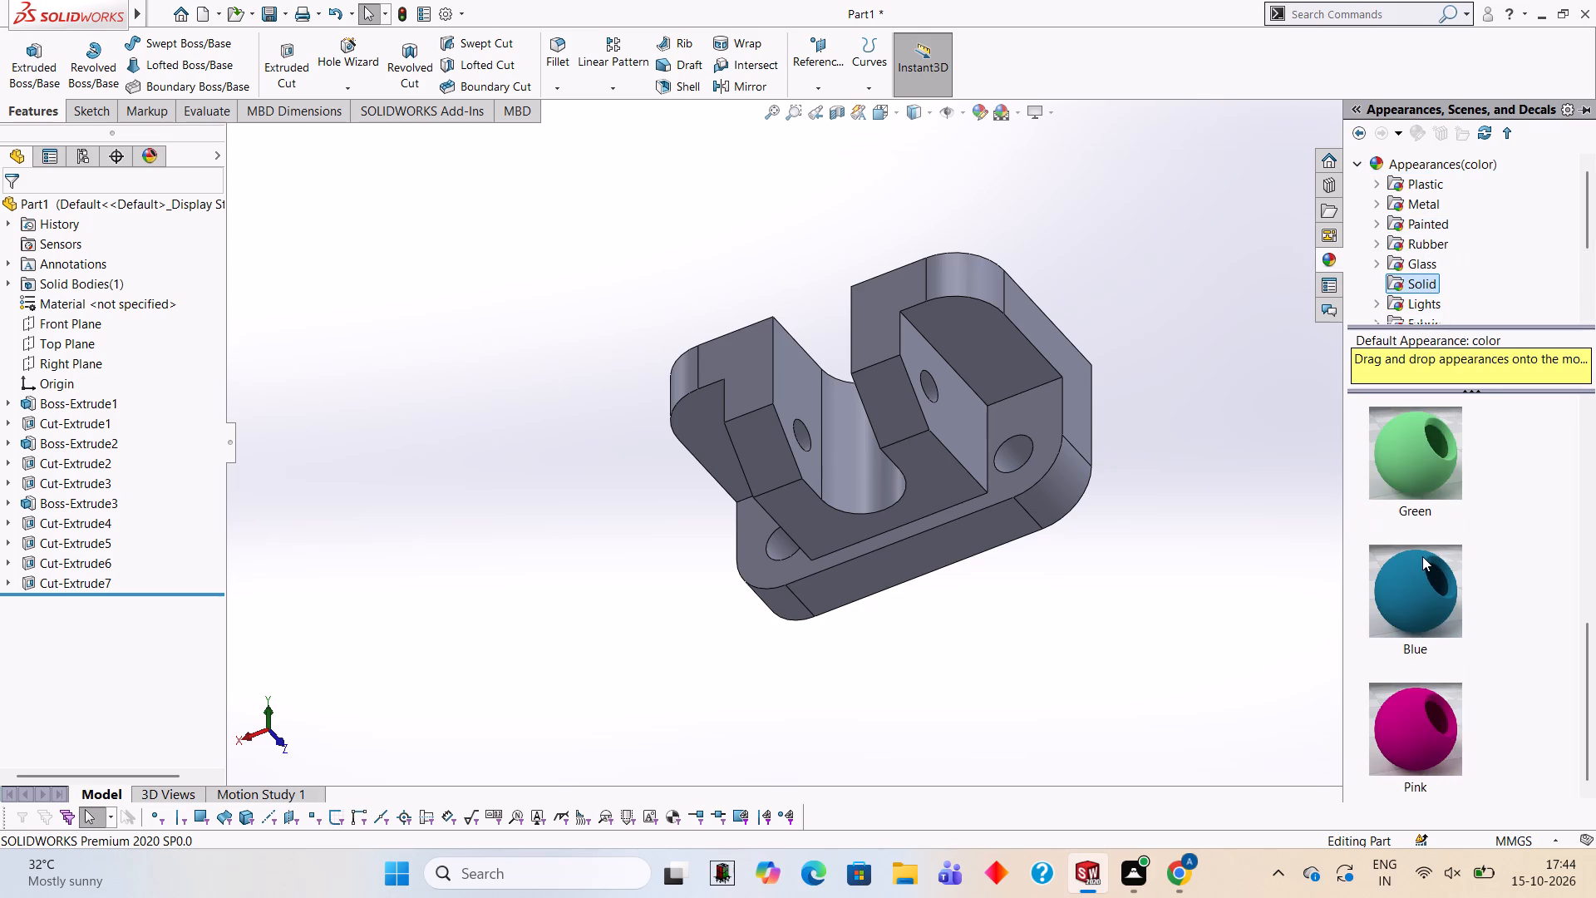
scroll(1422, 556, down, 5)
scroll(1425, 549, up, 2)
drag(1402, 719, 904, 338)
click(912, 338)
scroll(982, 422, down, 2)
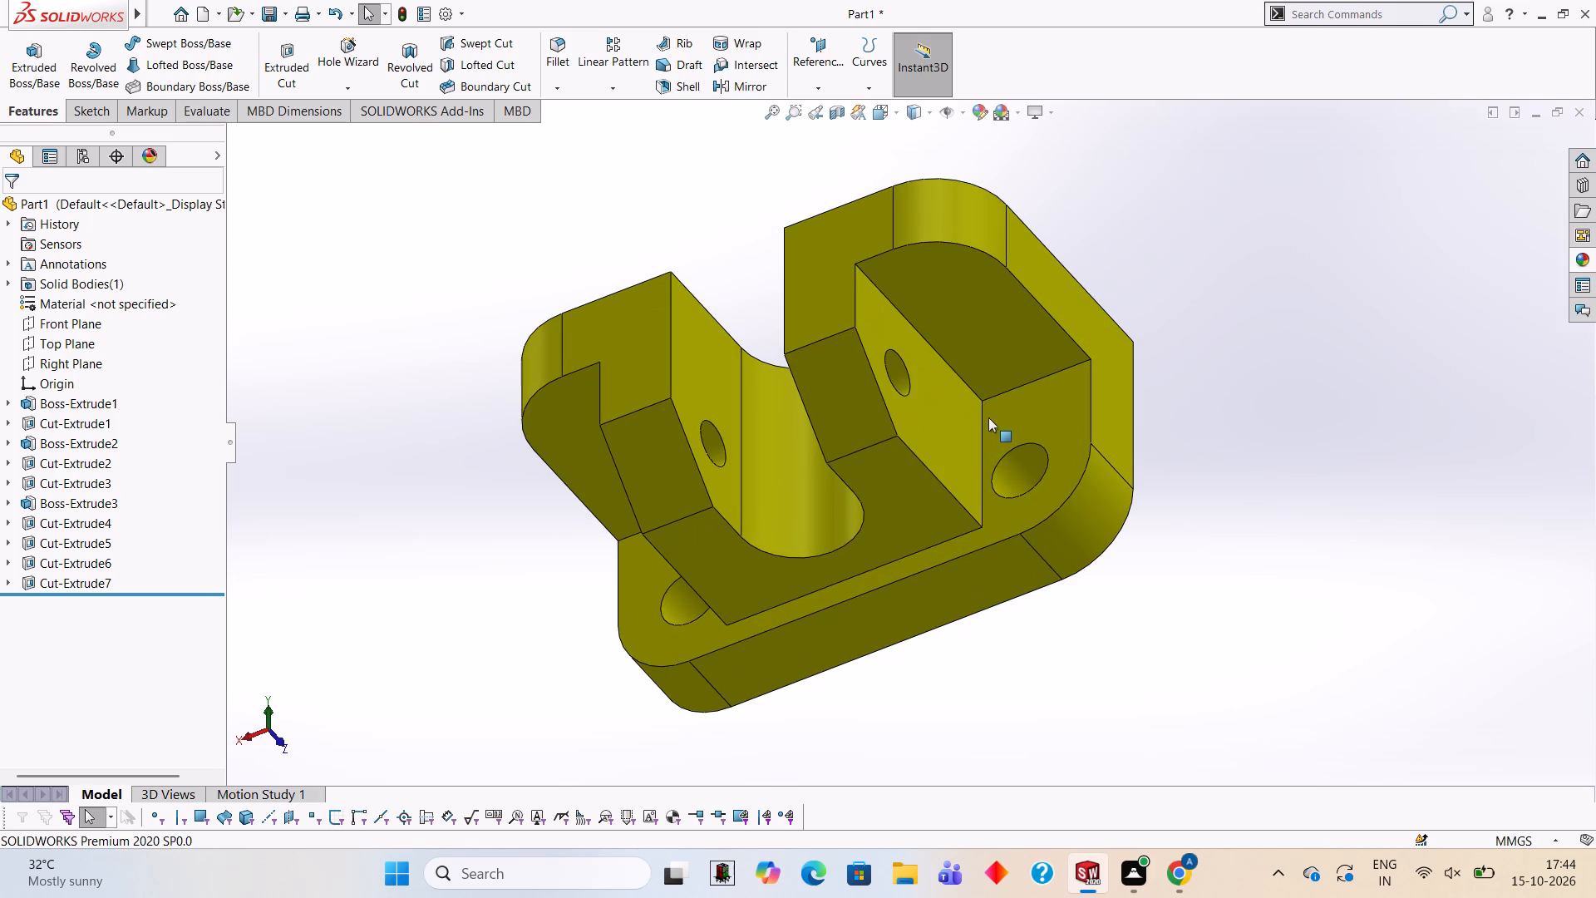
Apply the solid Red appearance to the cut feature that forms the two 12 mm holes.
click(1570, 259)
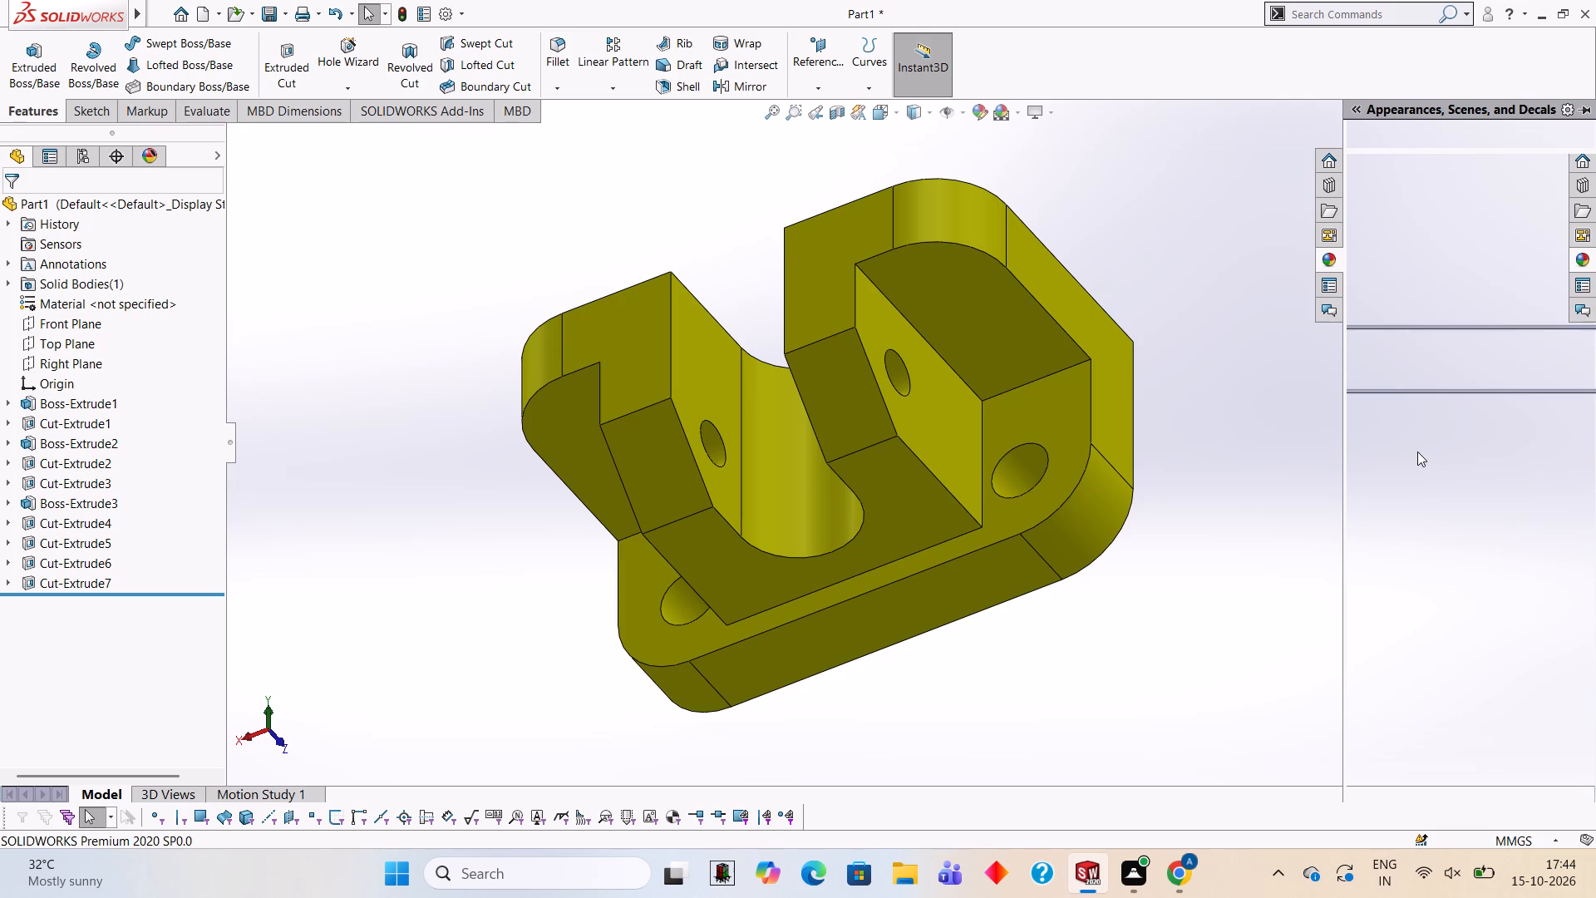
drag(1417, 451, 1015, 454)
click(1015, 454)
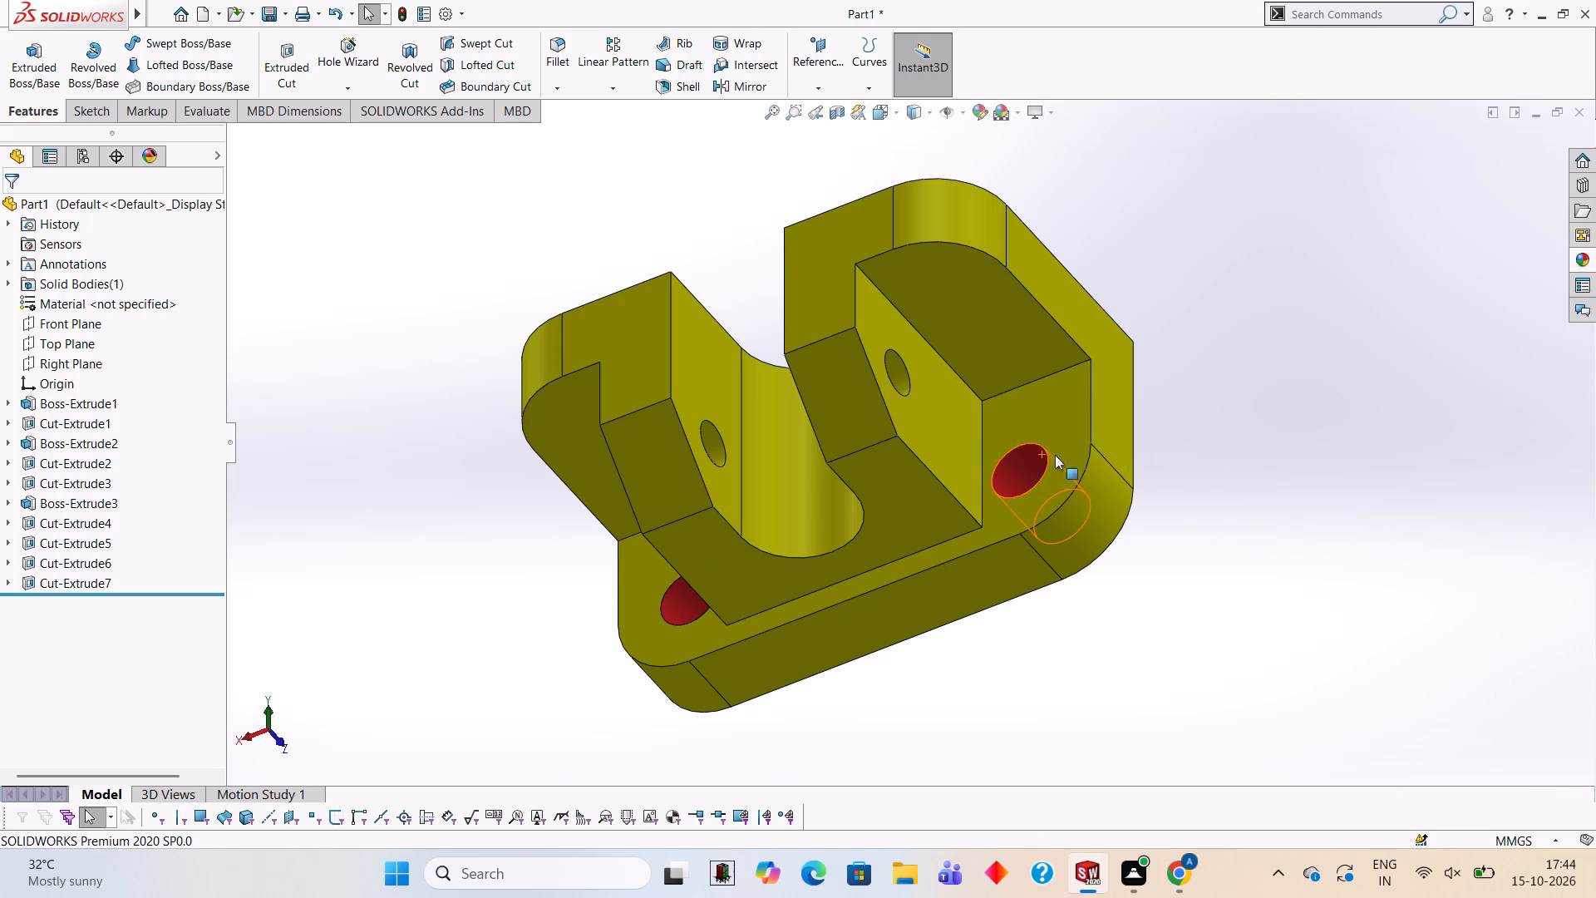
Apply the solid Red appearance to the arched slot's cut feature, Cut-Extrude6.
click(1595, 263)
drag(1428, 467, 1406, 481)
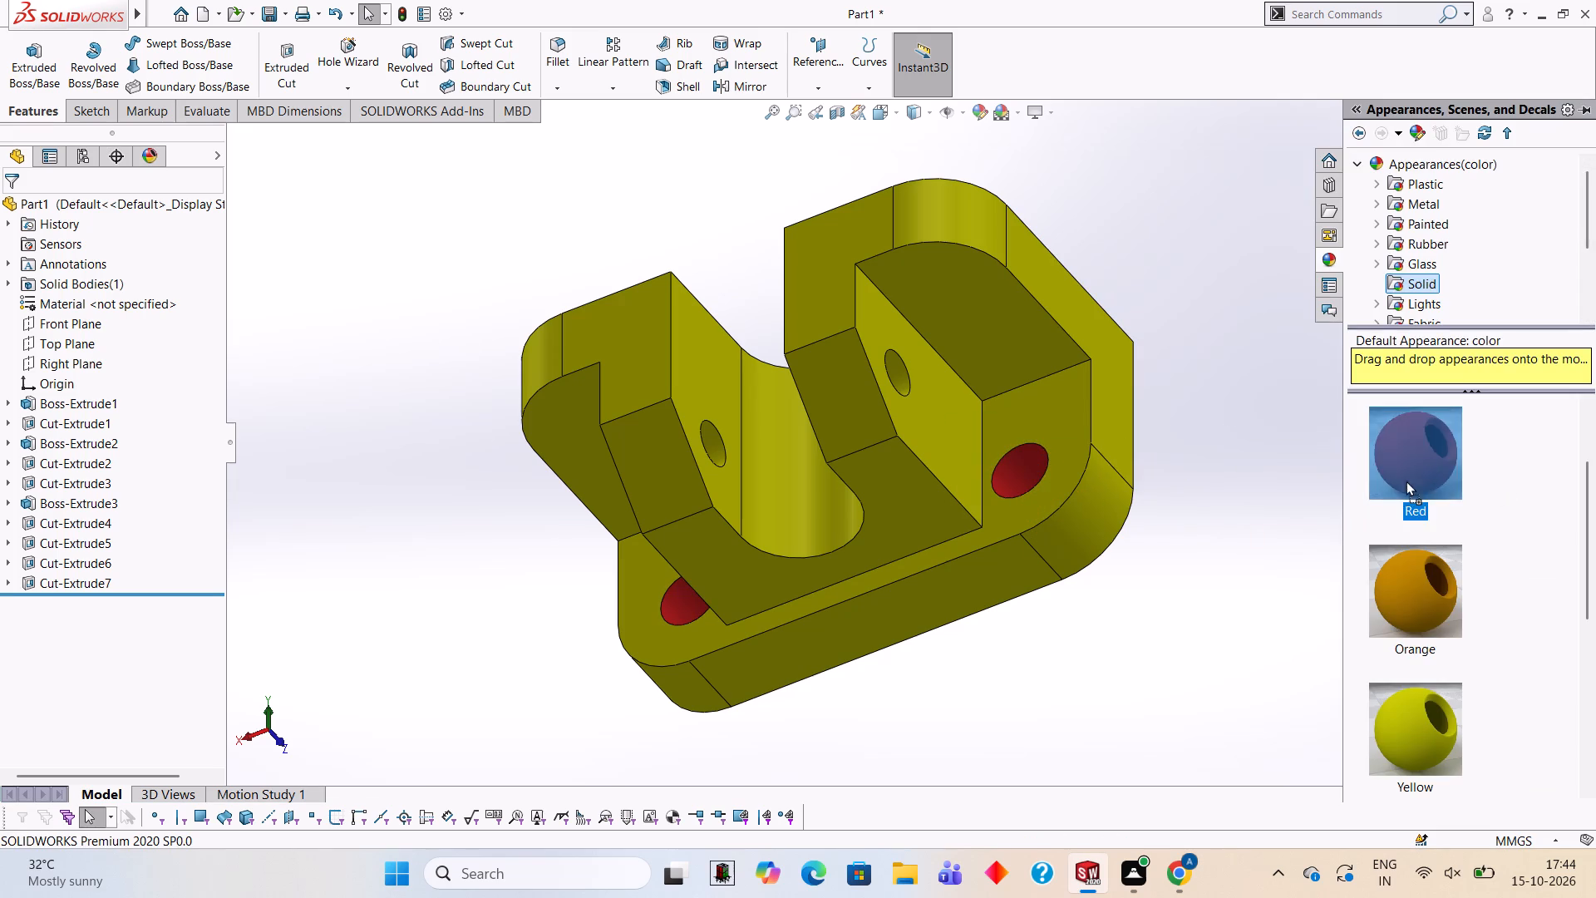
drag(1406, 481, 816, 515)
click(816, 515)
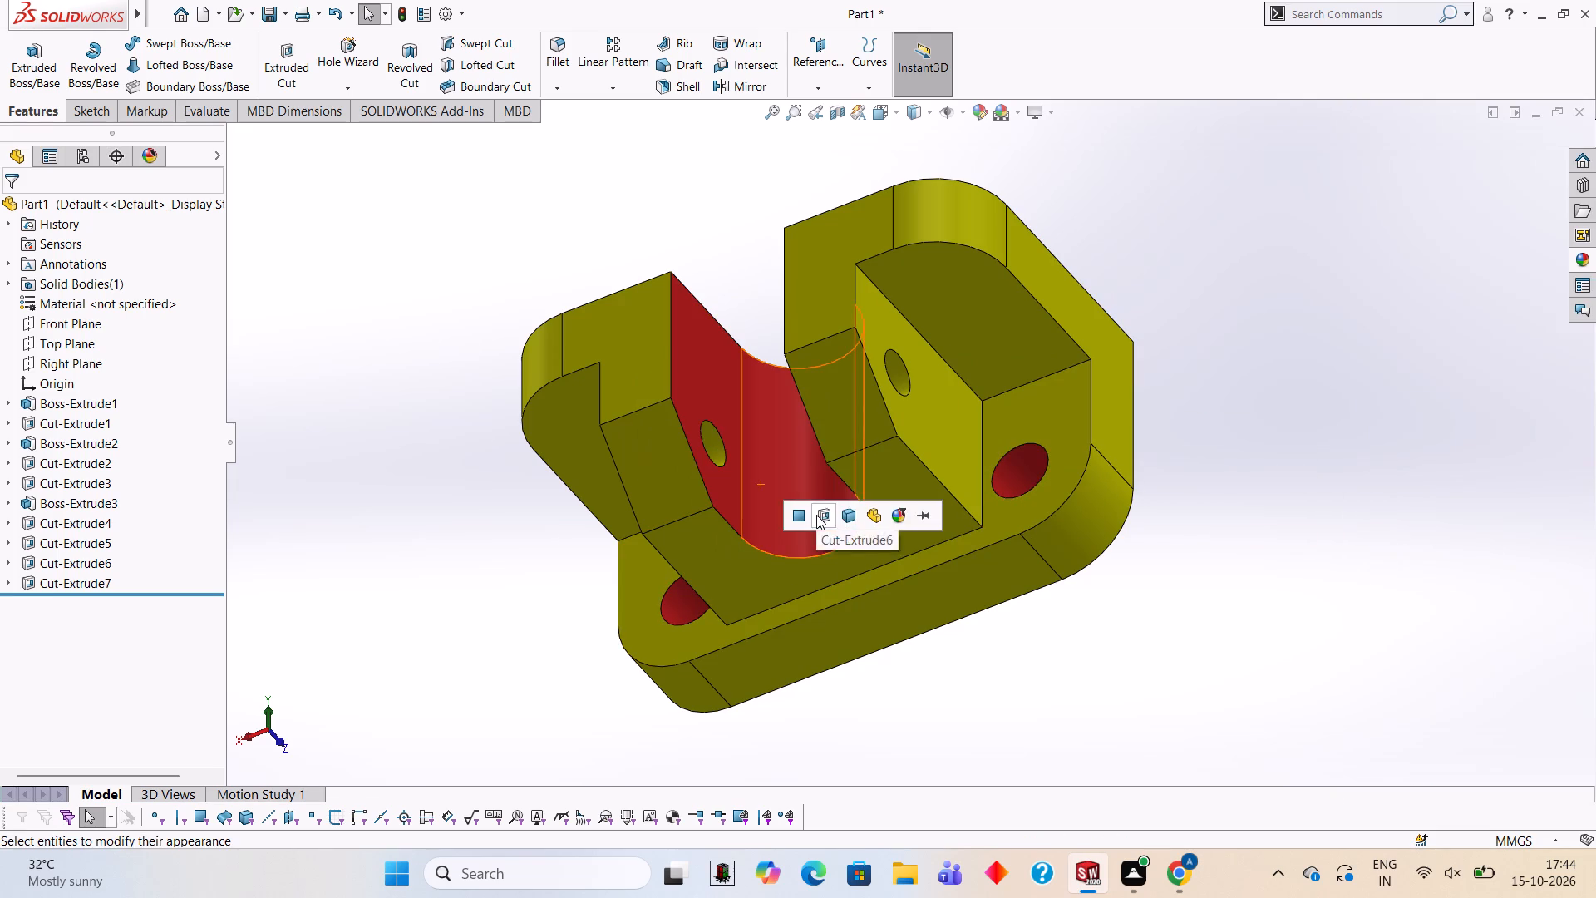
Apply the solid Blue appearance to the block's side hole feature, Cut-Extrude4.
middle_drag(1037, 417, 978, 543)
scroll(852, 491, down, 4)
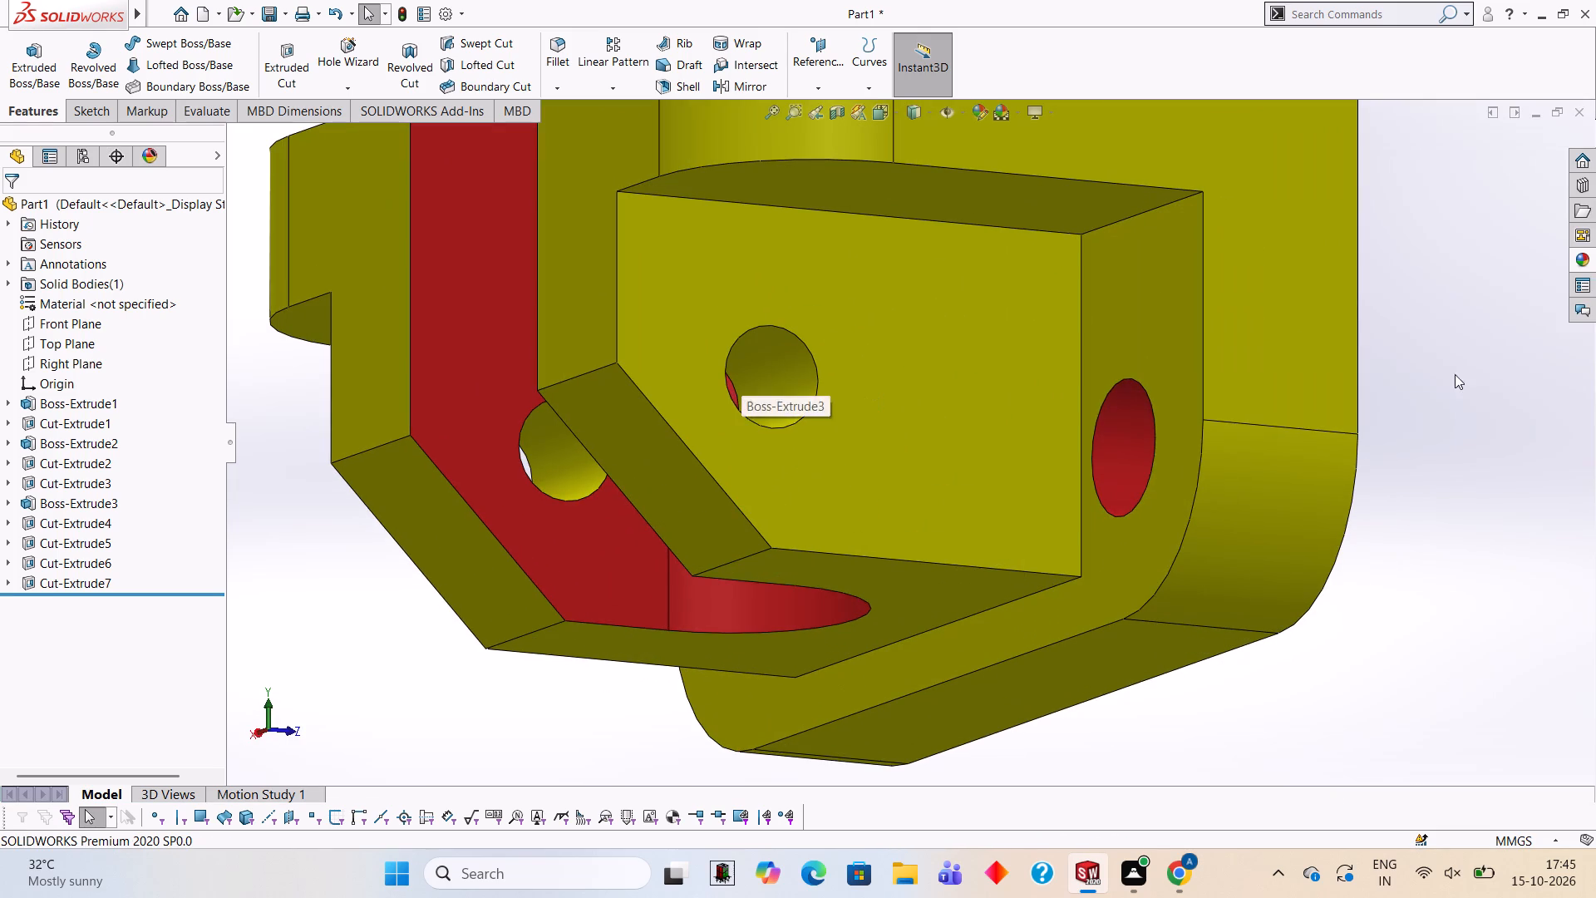
click(1586, 253)
scroll(1470, 511, down, 3)
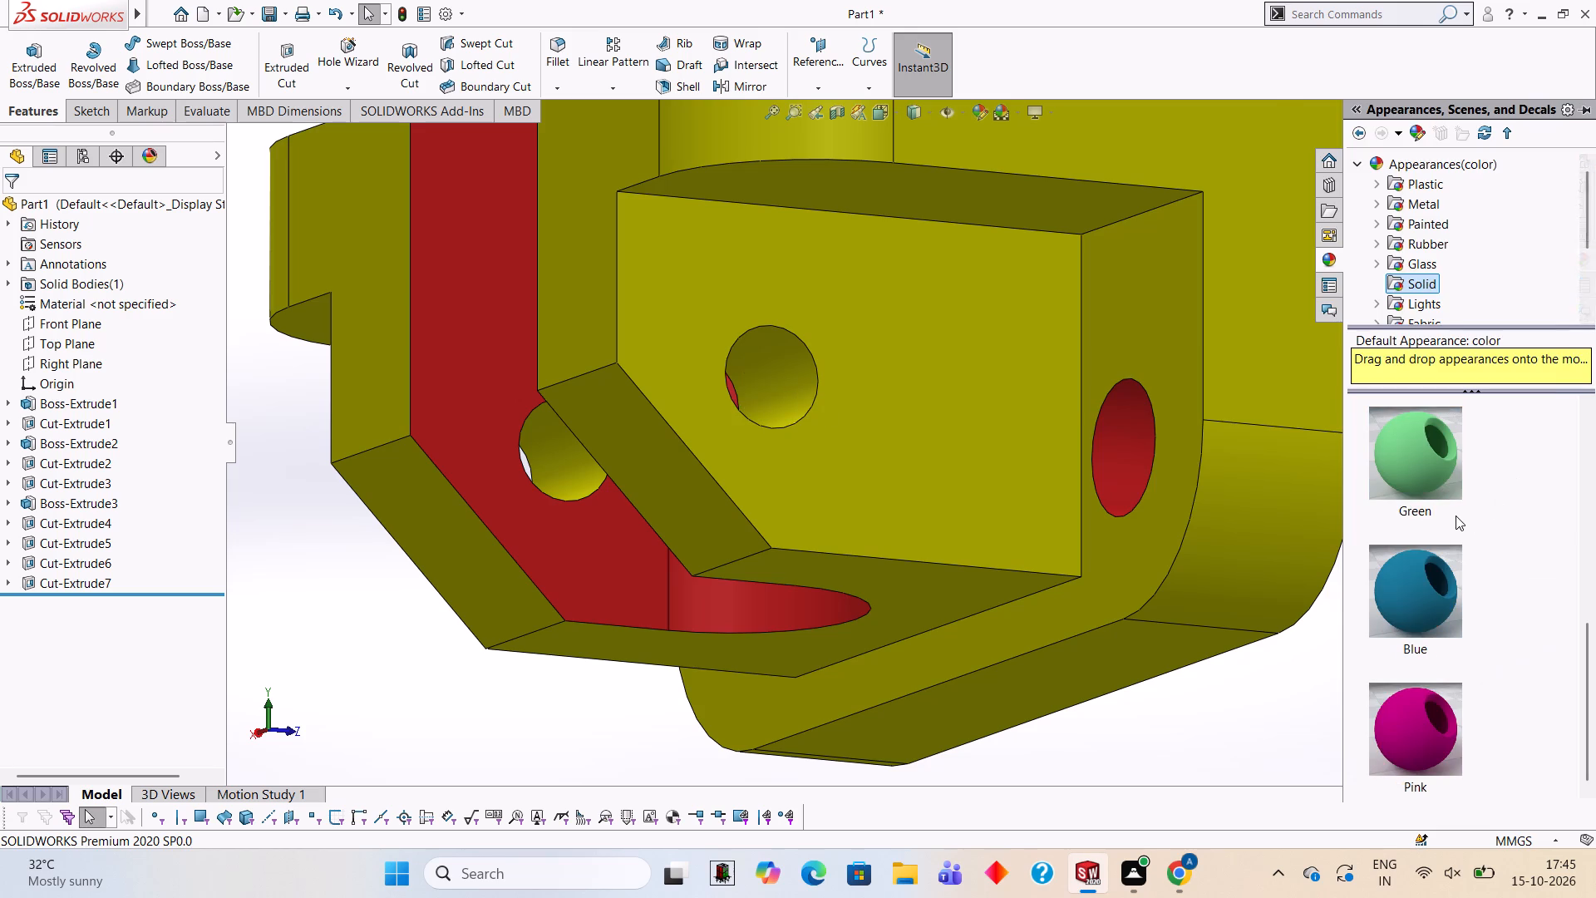
drag(1416, 574, 783, 361)
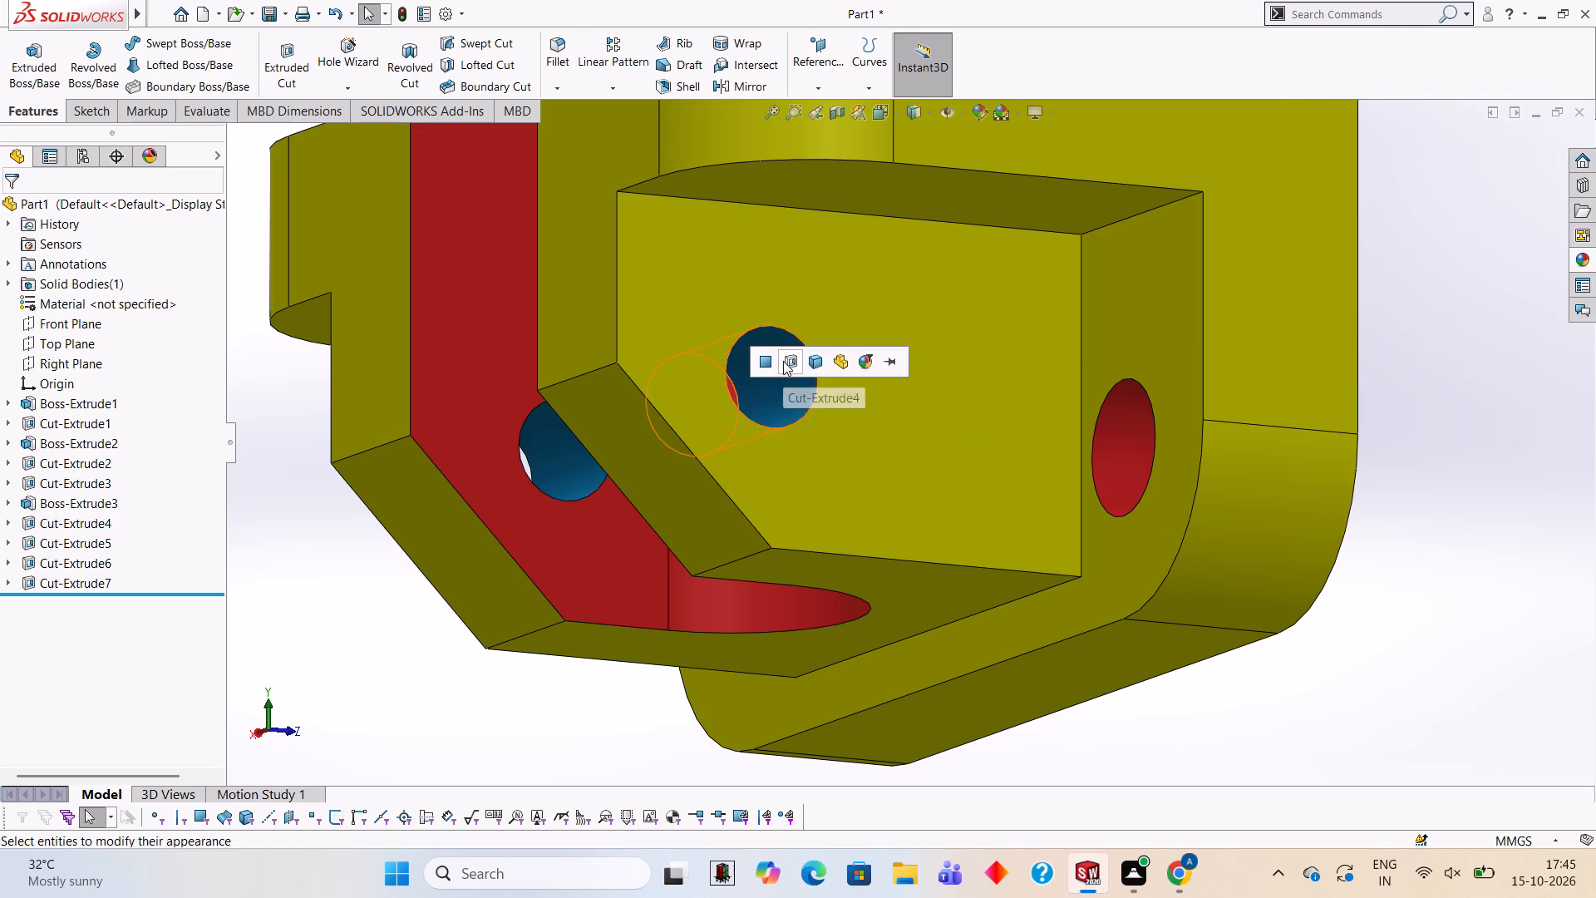
click(783, 361)
Examine the coloured bracket as a whole, including its slot and holes.
scroll(858, 486, up, 5)
middle_drag(926, 453, 988, 338)
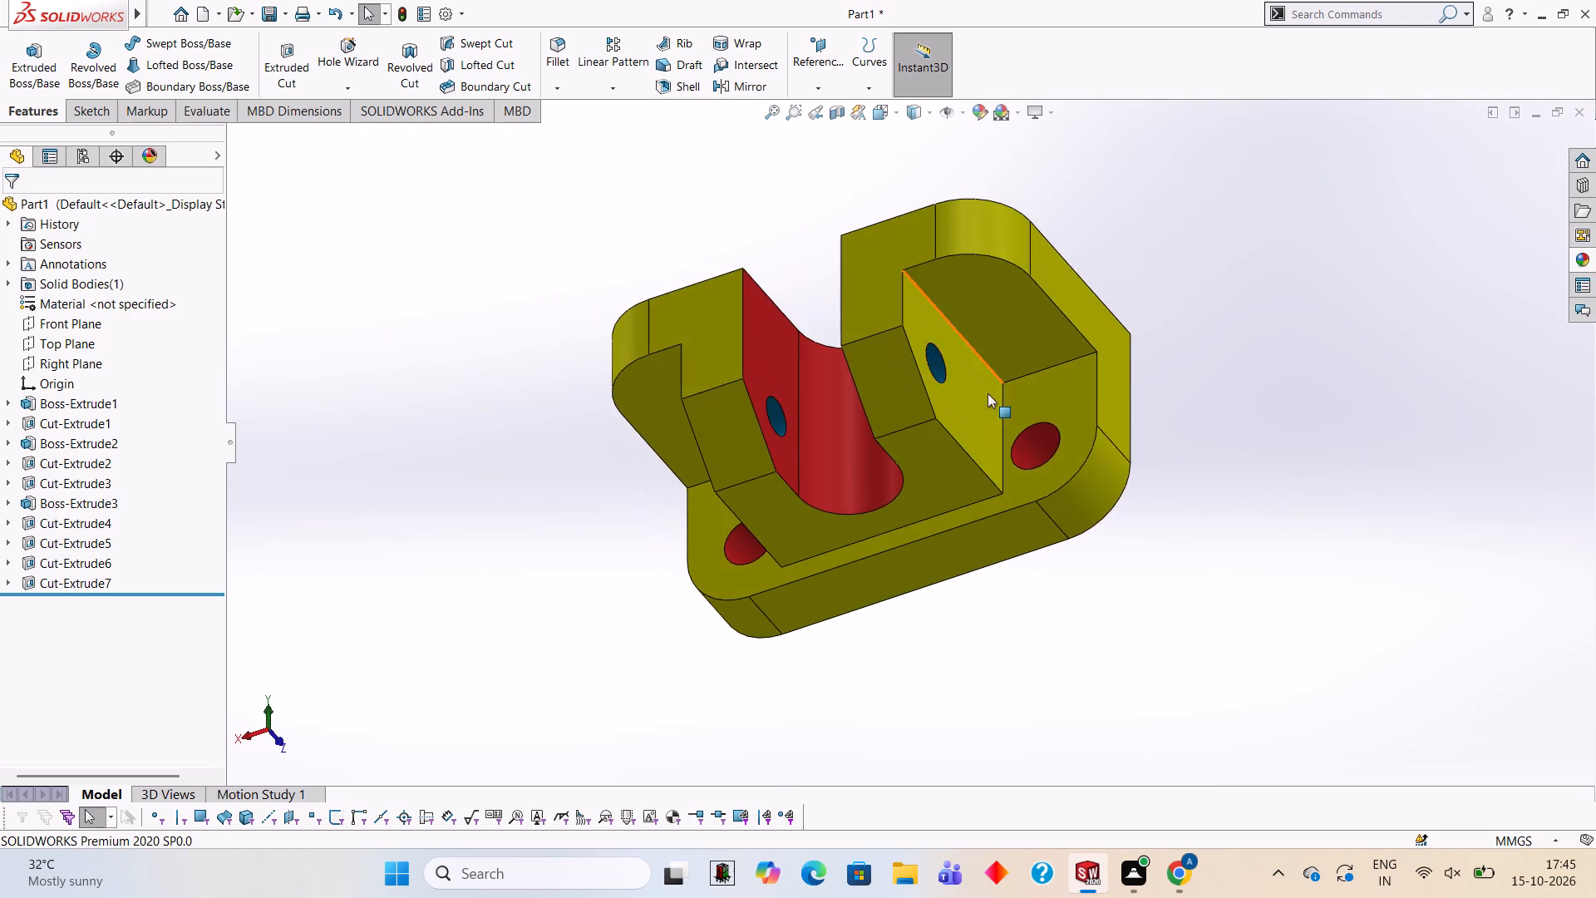
scroll(988, 407, up, 2)
middle_drag(1018, 406, 1051, 397)
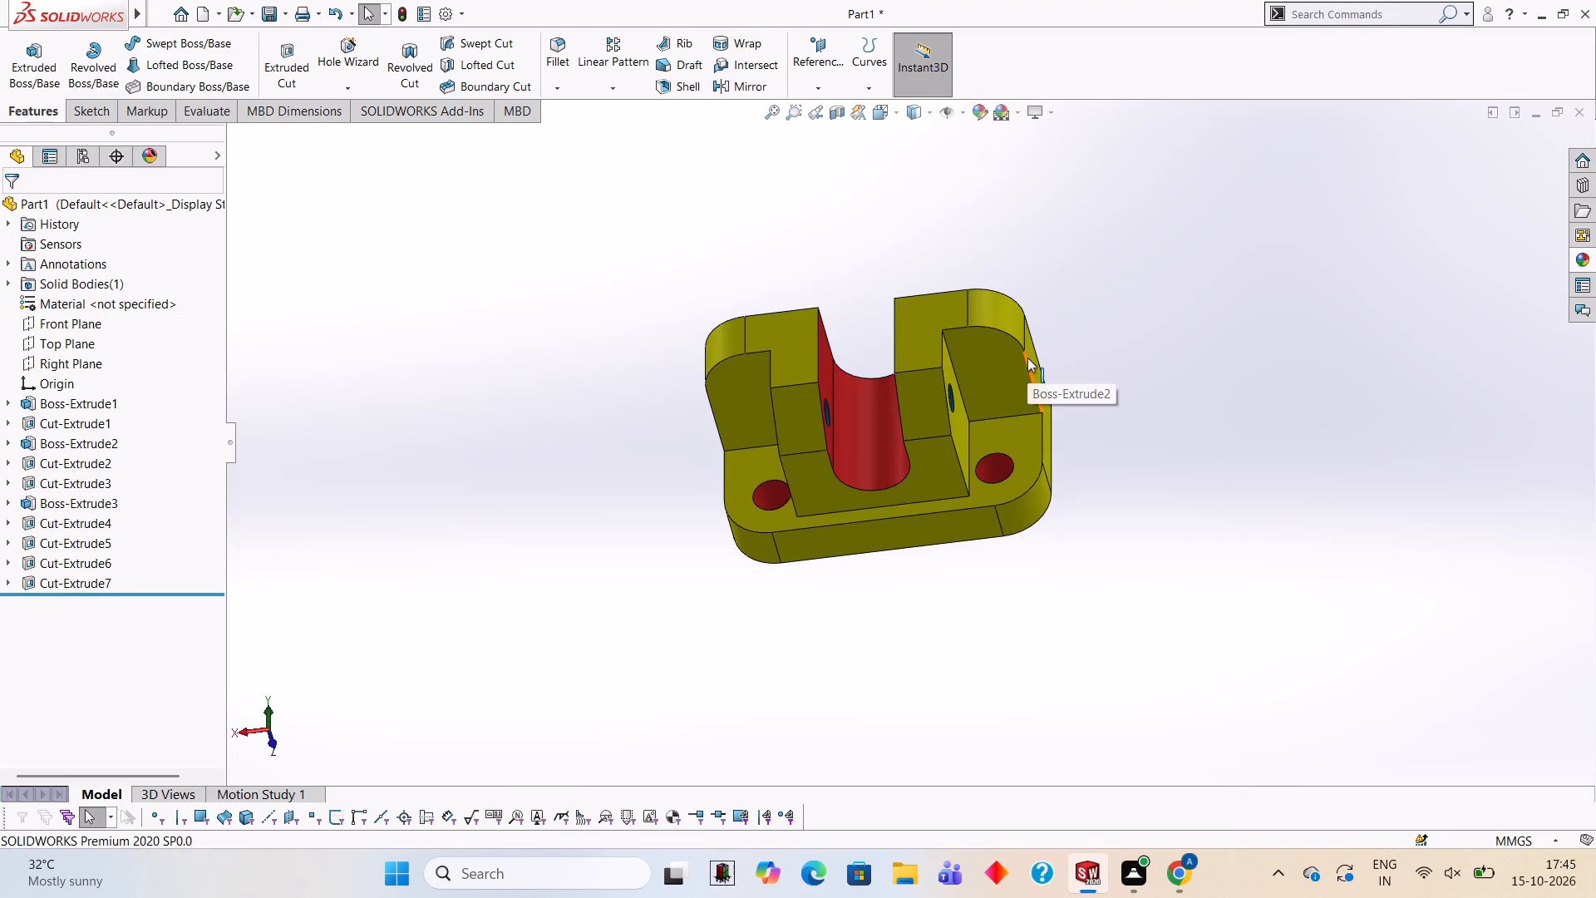
scroll(1091, 533, up, 2)
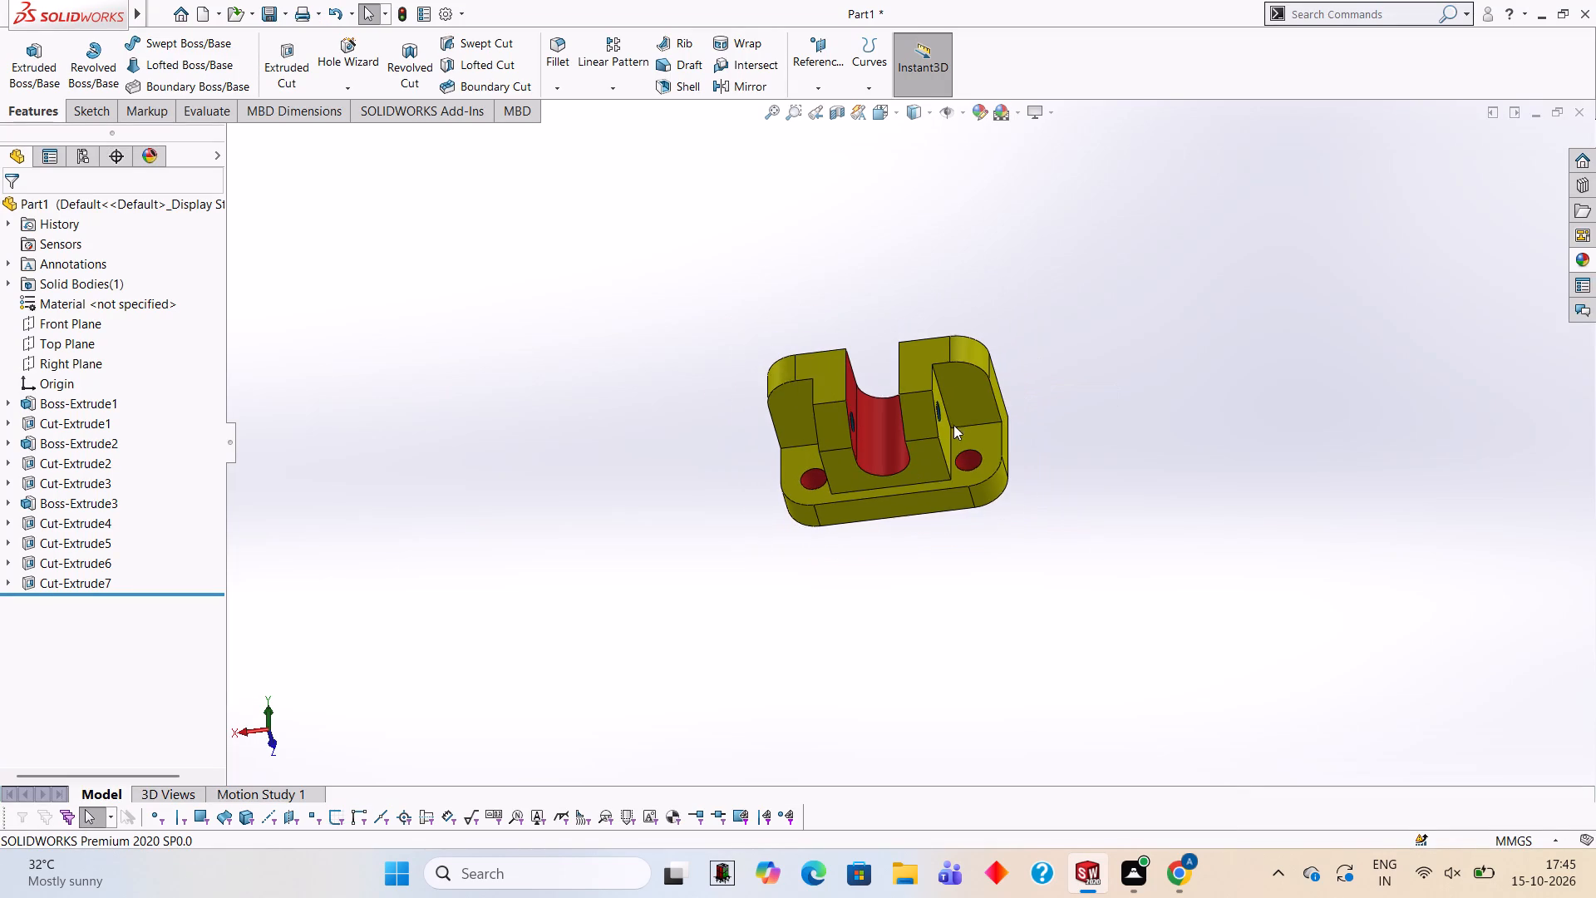
scroll(947, 422, down, 2)
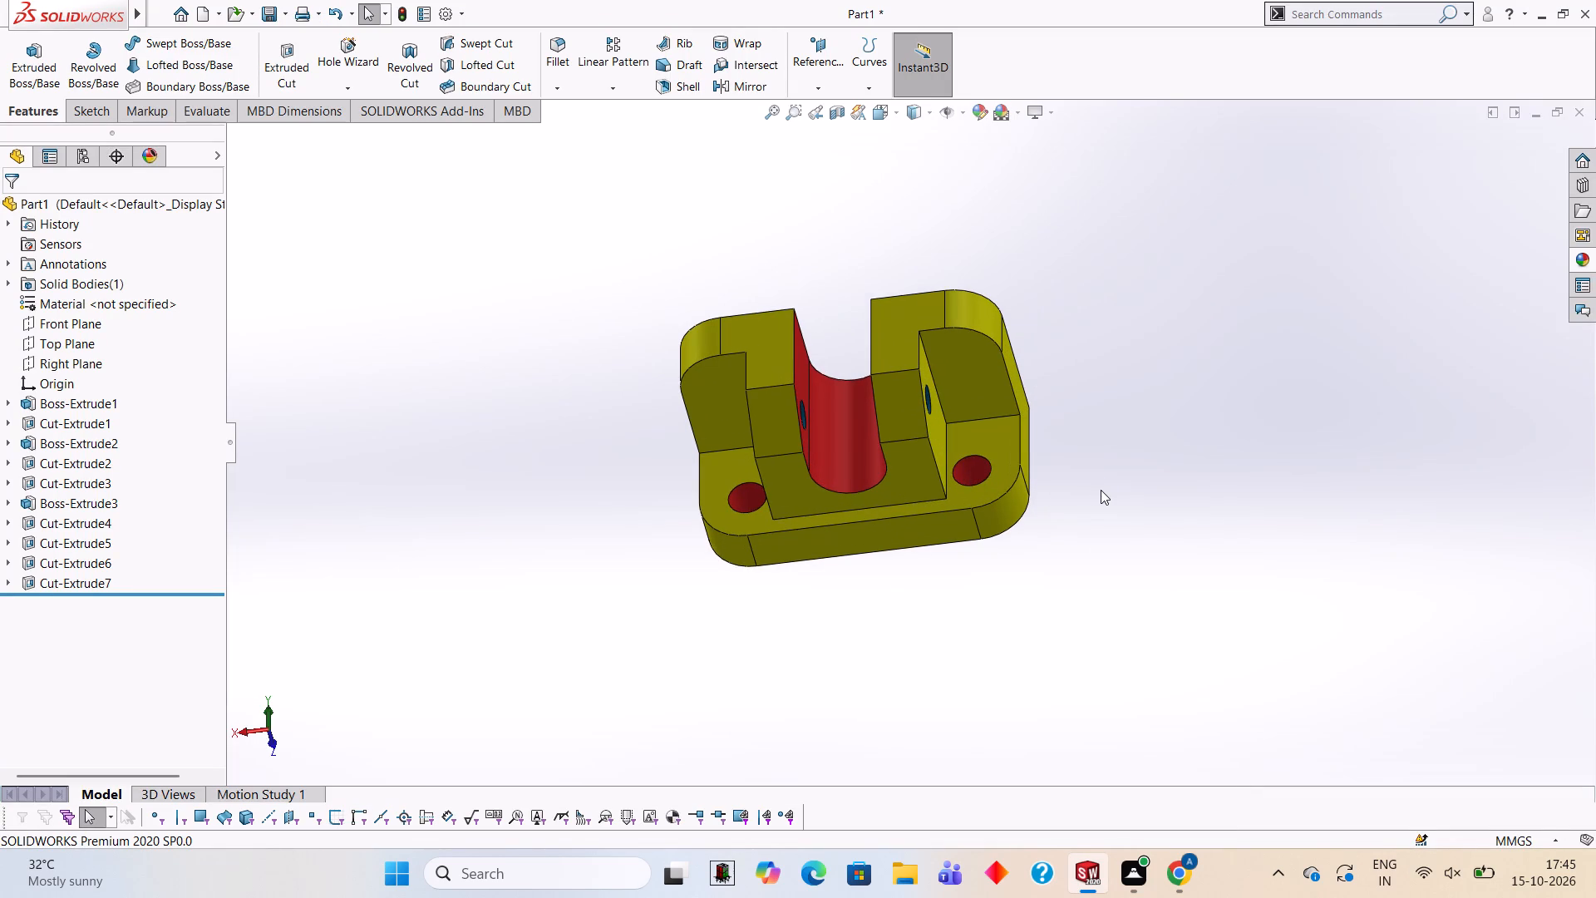
Save the part in the Documents folder under the file name u bracket pillow block base.
key(ctrl+s)
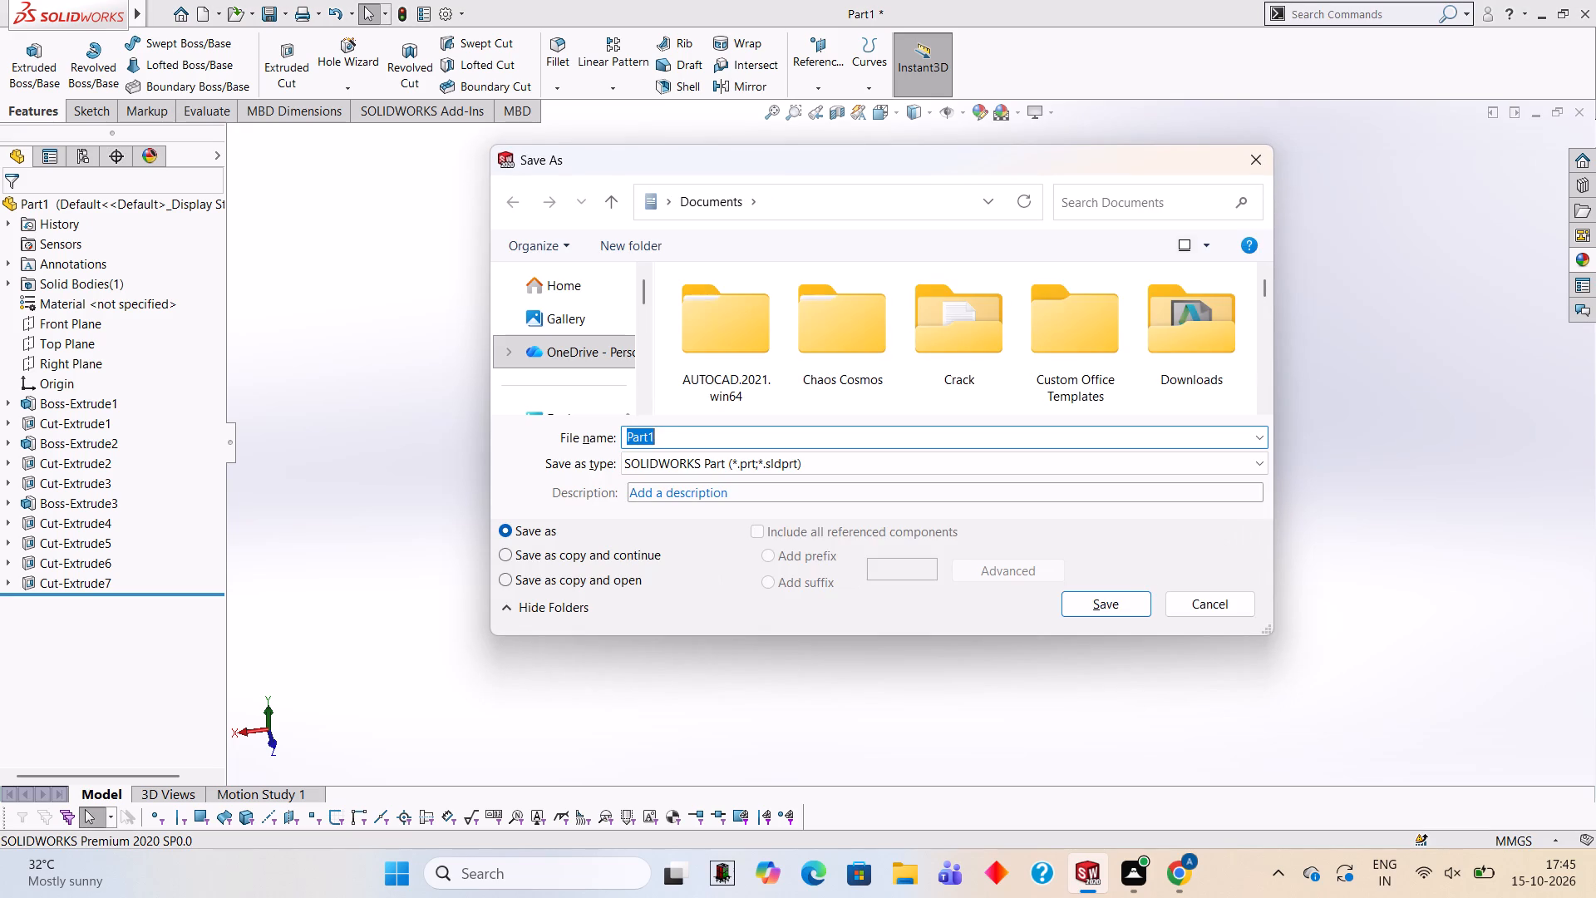
text(u brack)
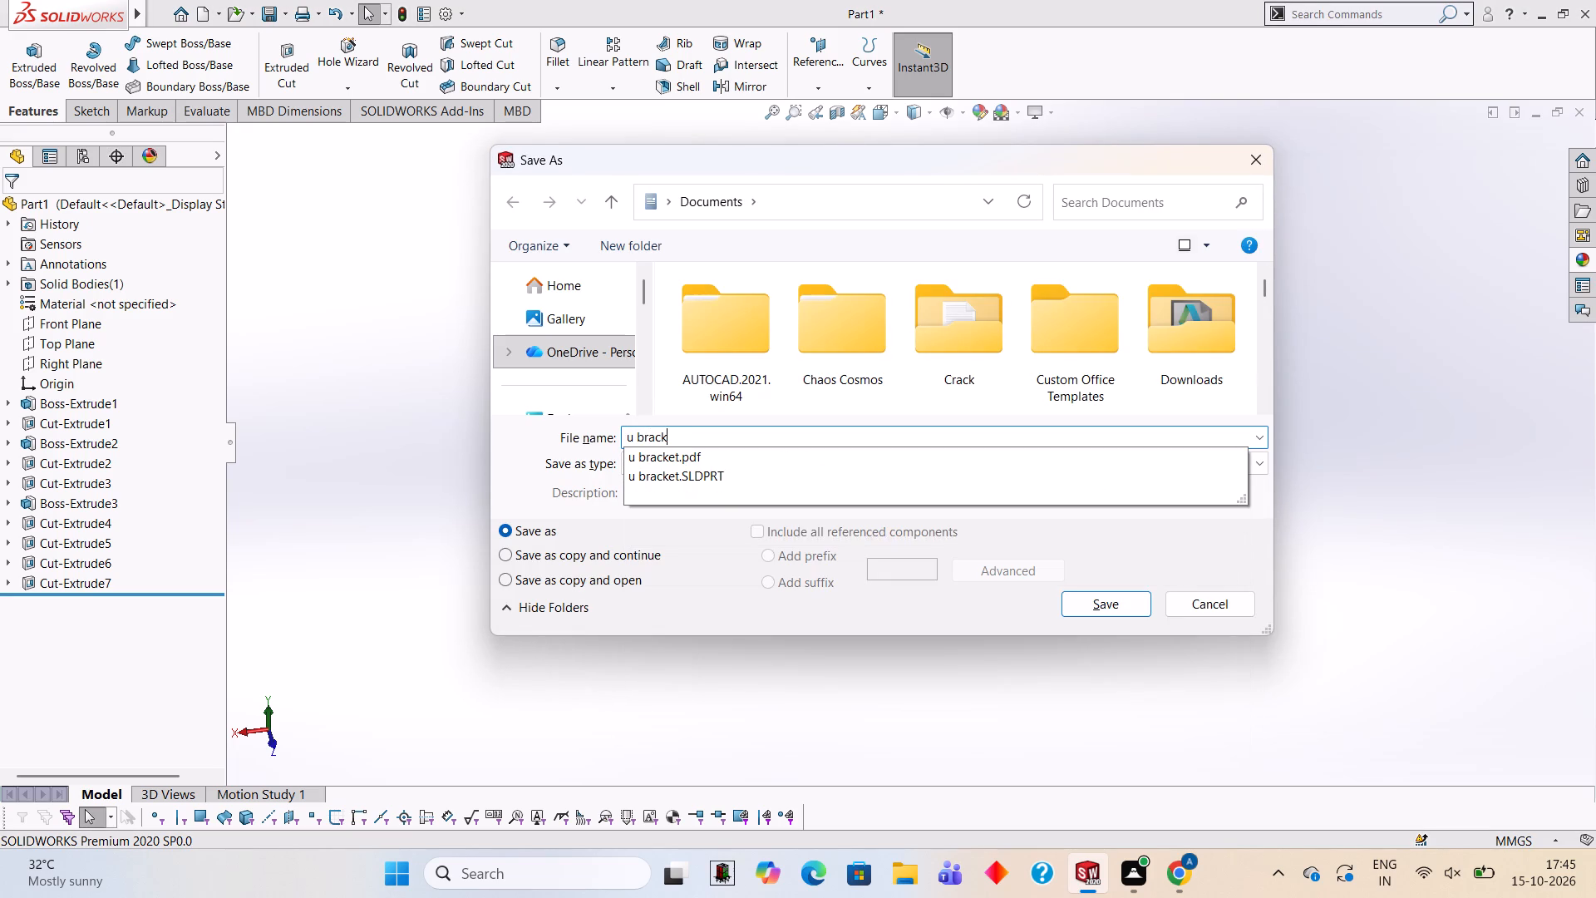
text(et)
key(space)
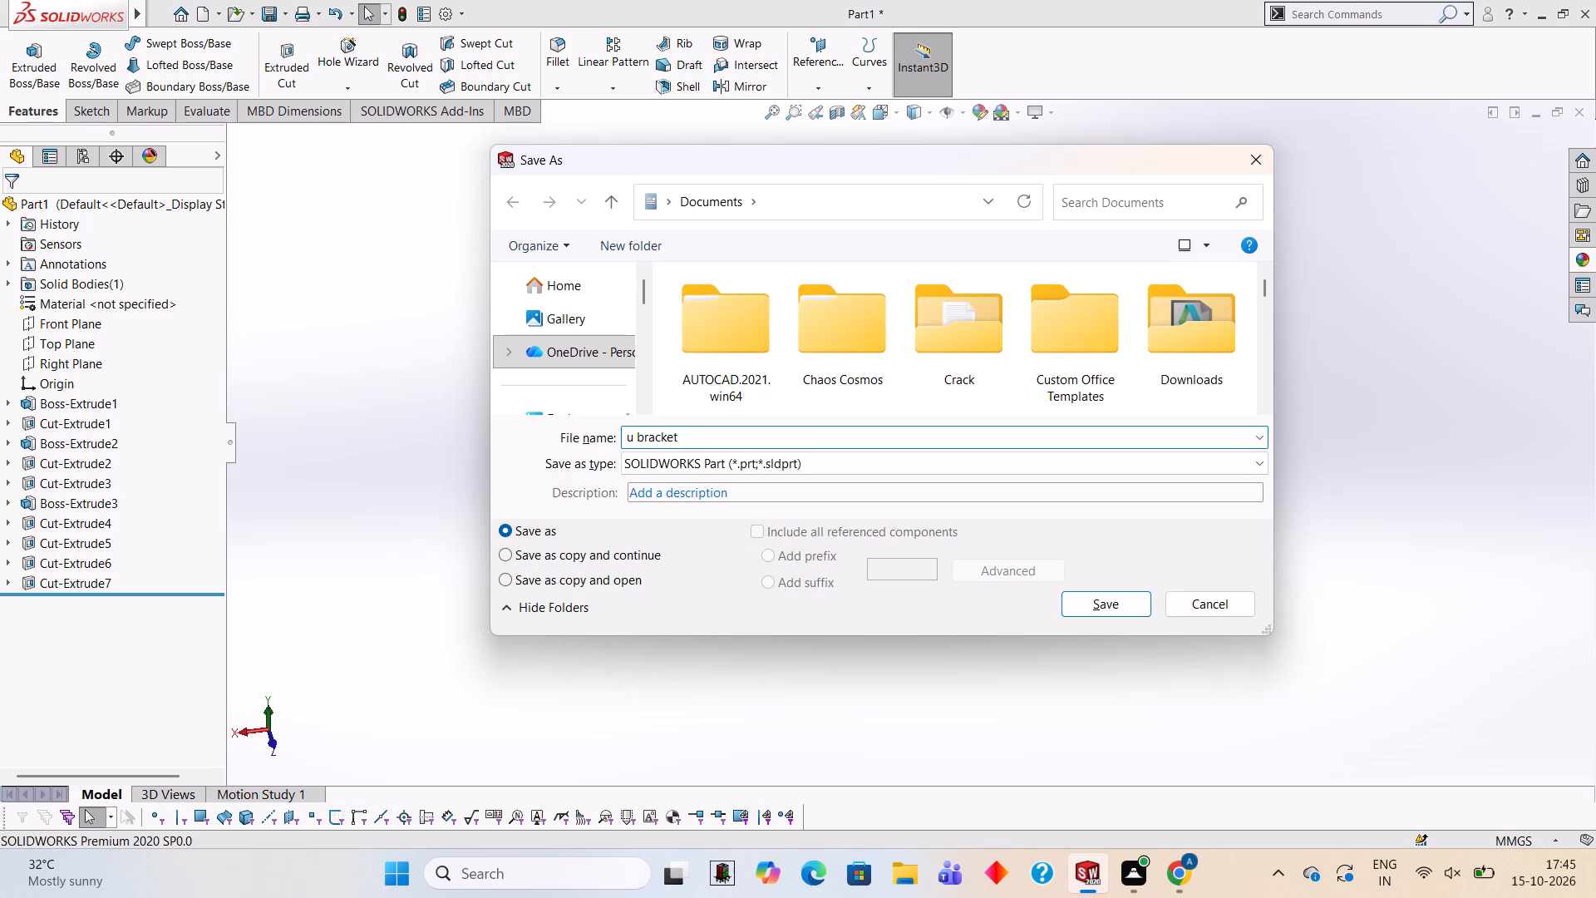
key(BackSpace)
key(space)
key(BackSpace)
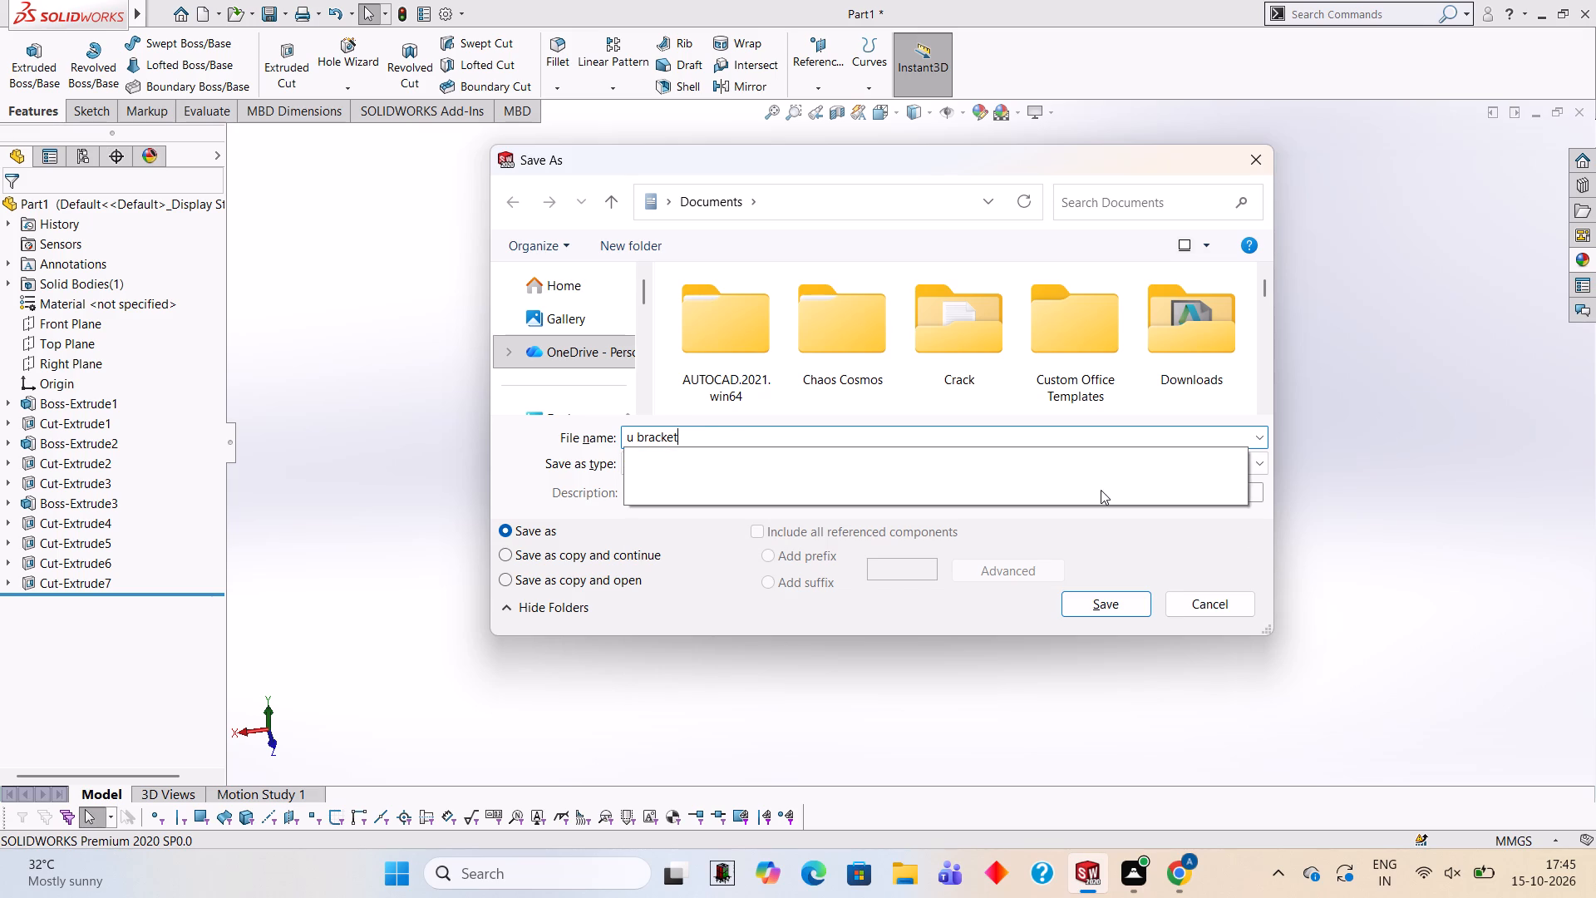
key(space)
text(pillow)
key(space)
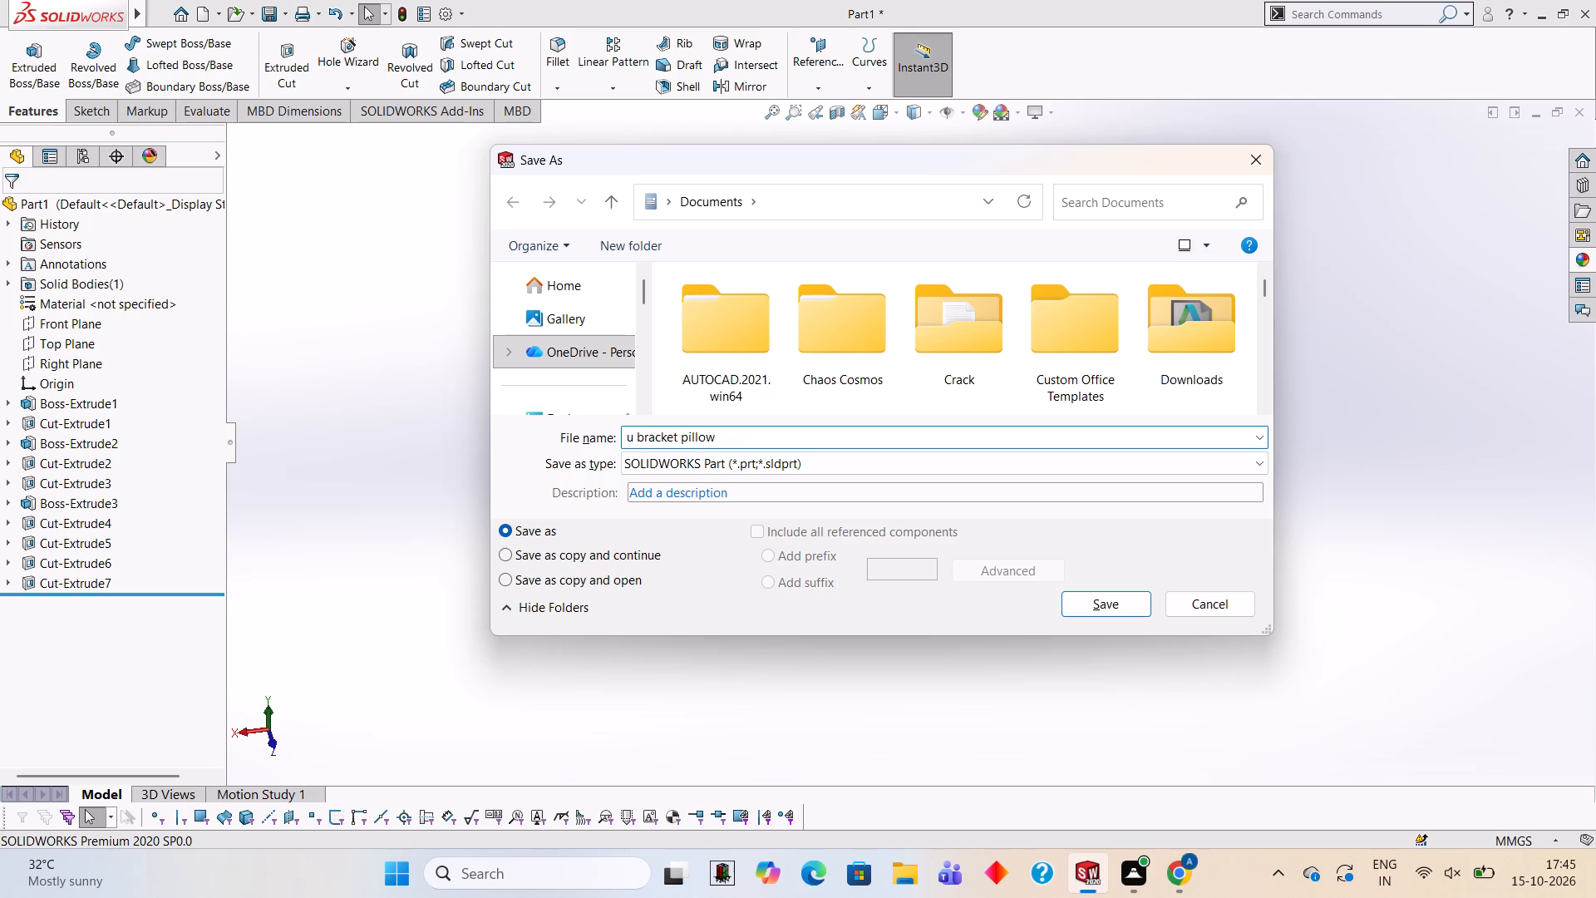
text(block)
key(space)
text(base)
key(space)
click(1133, 613)
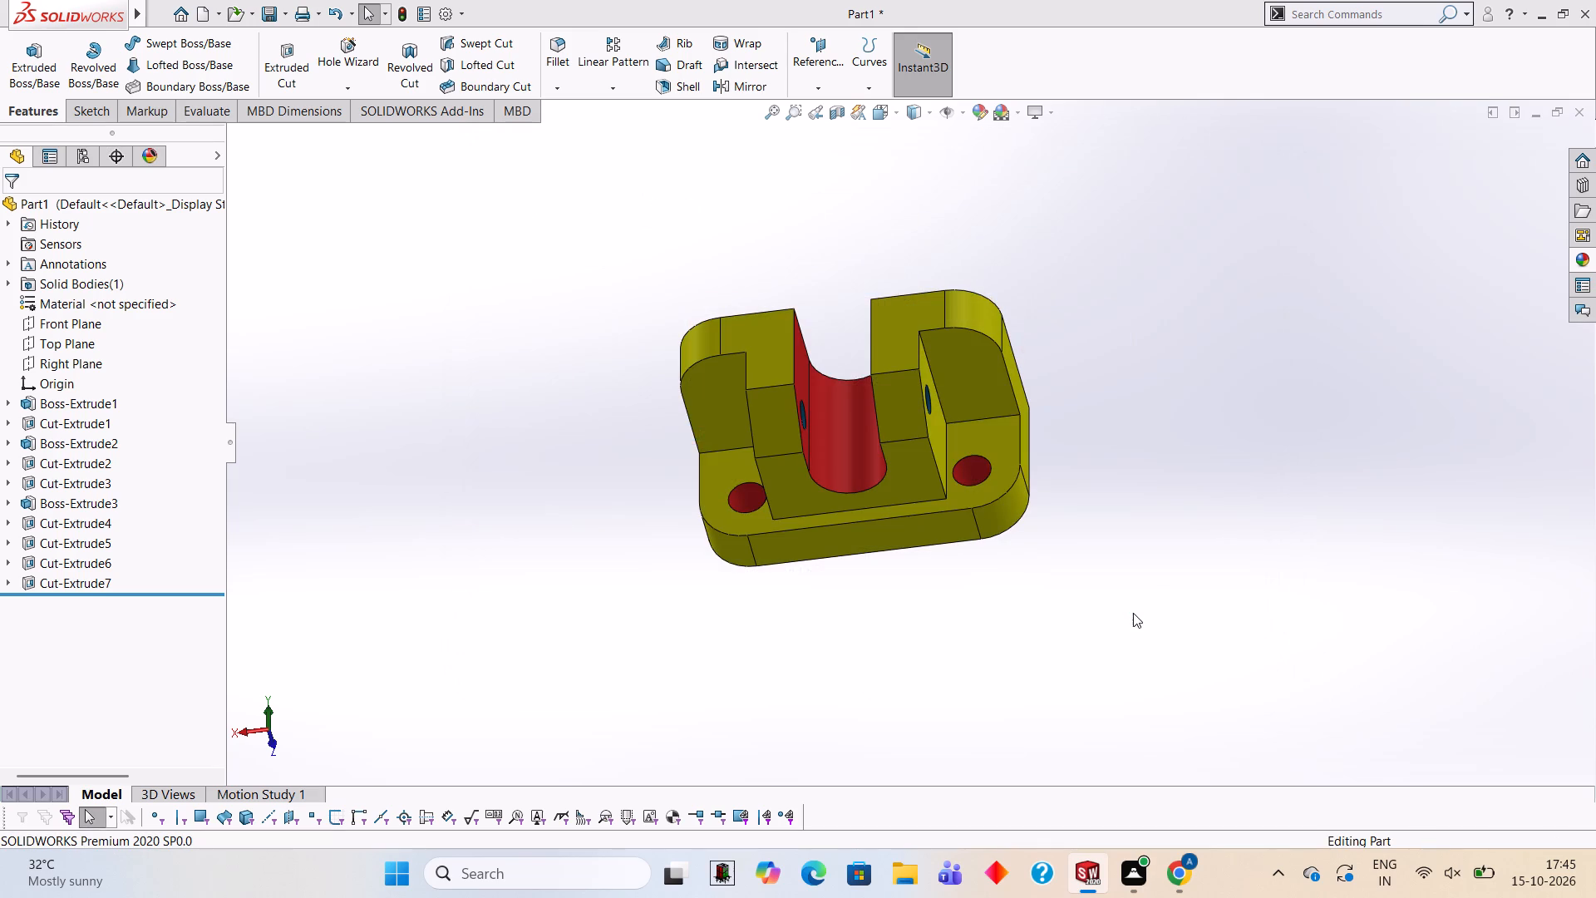
Save a PDF version of the coloured bracket in the Documents folder under the same file name.
click(288, 18)
click(318, 52)
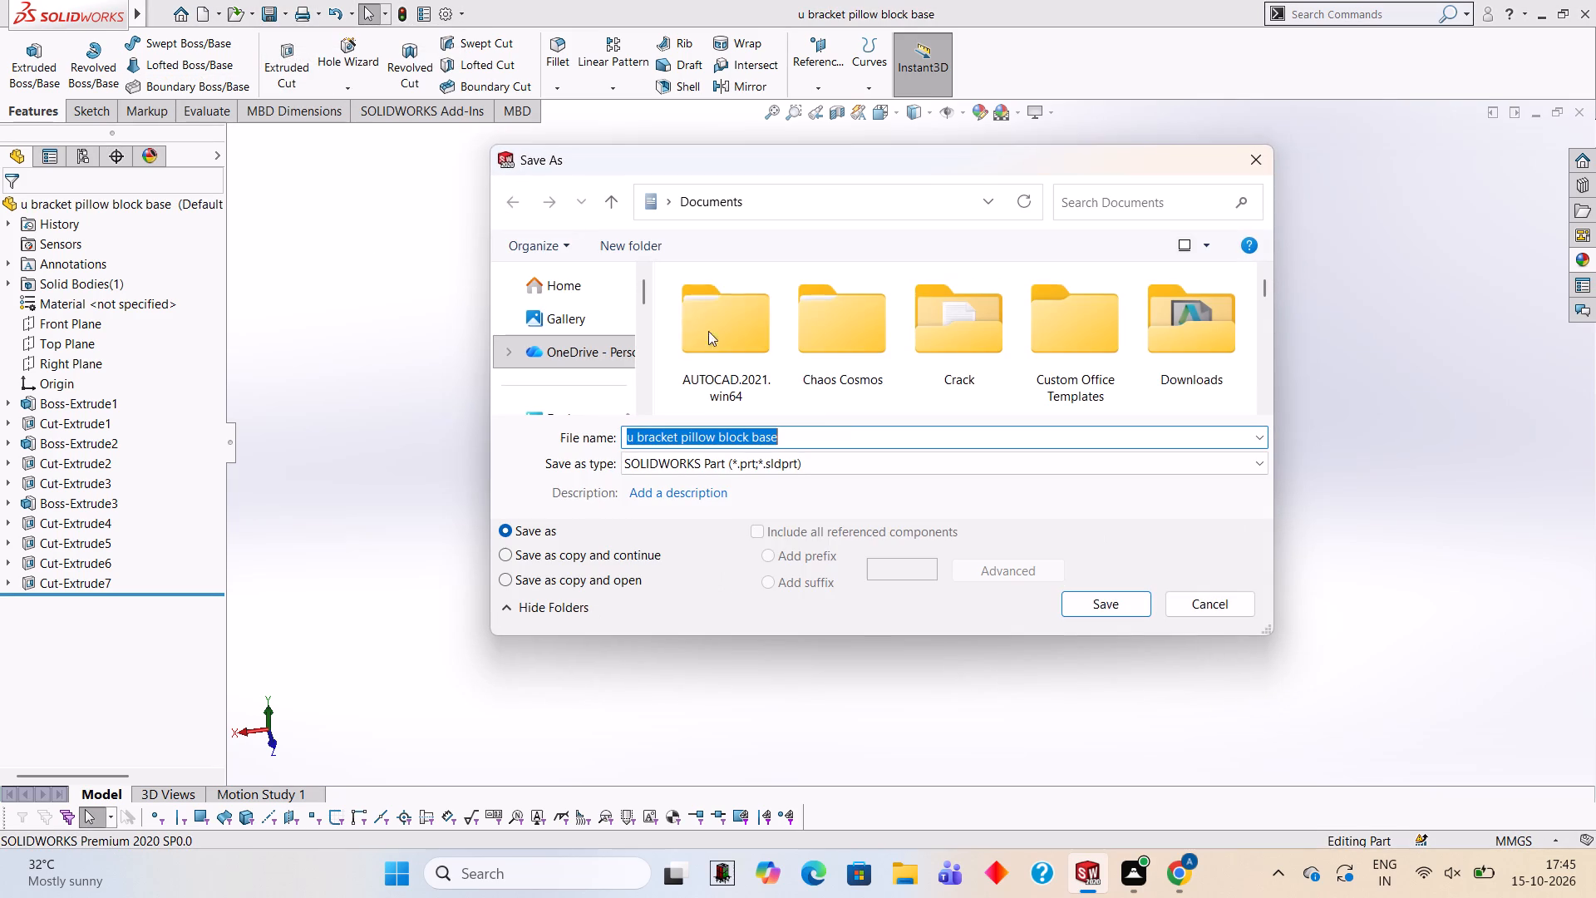
click(869, 461)
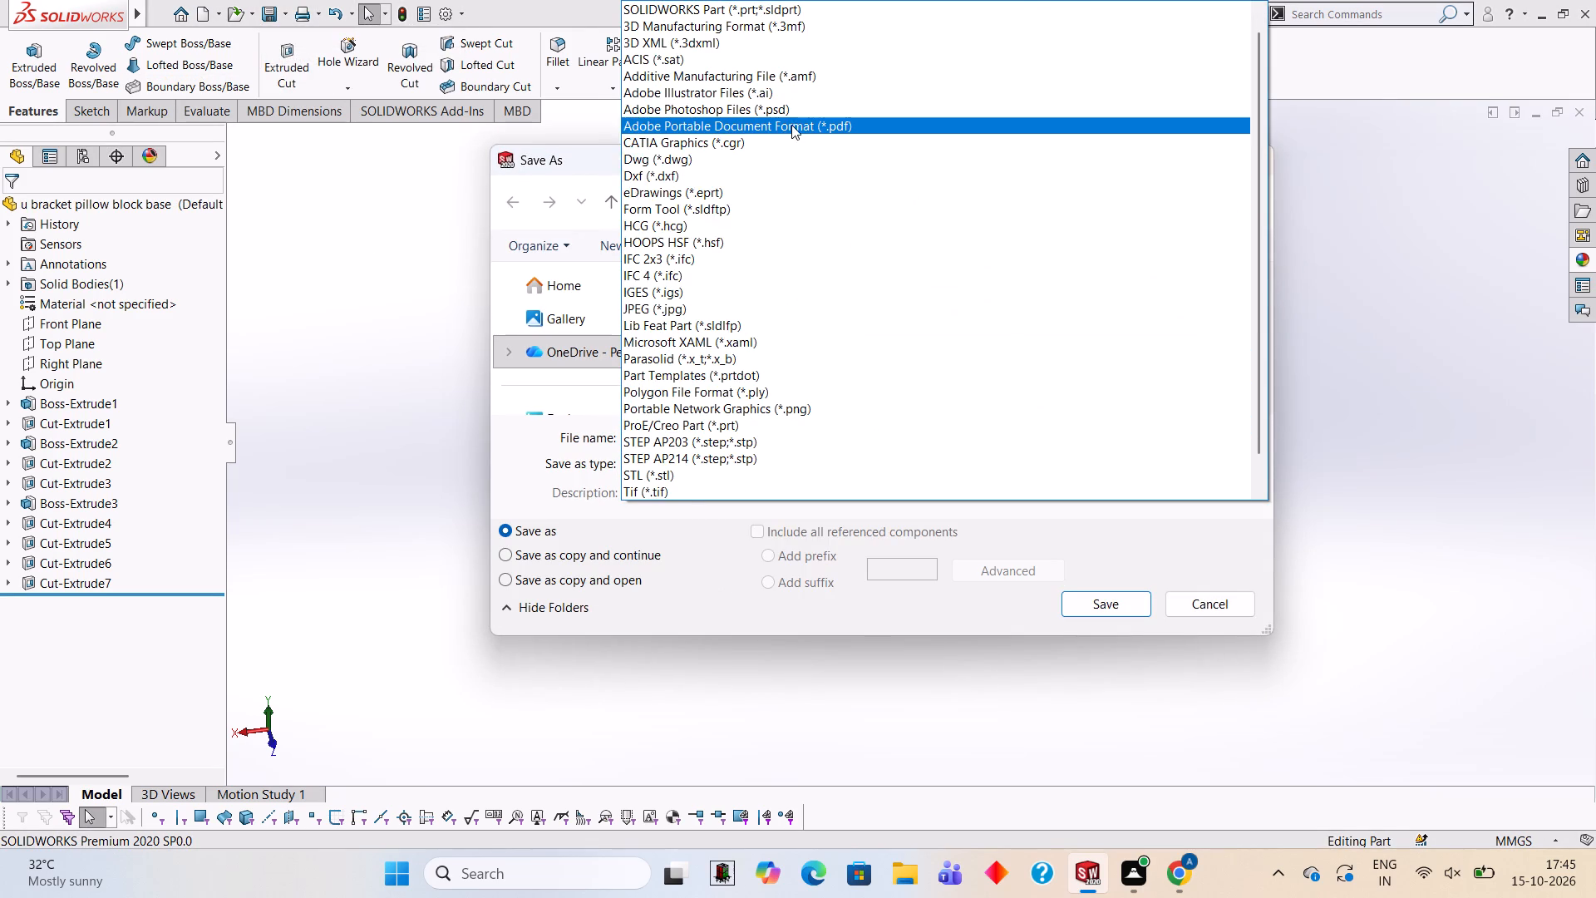
click(791, 125)
click(1121, 641)
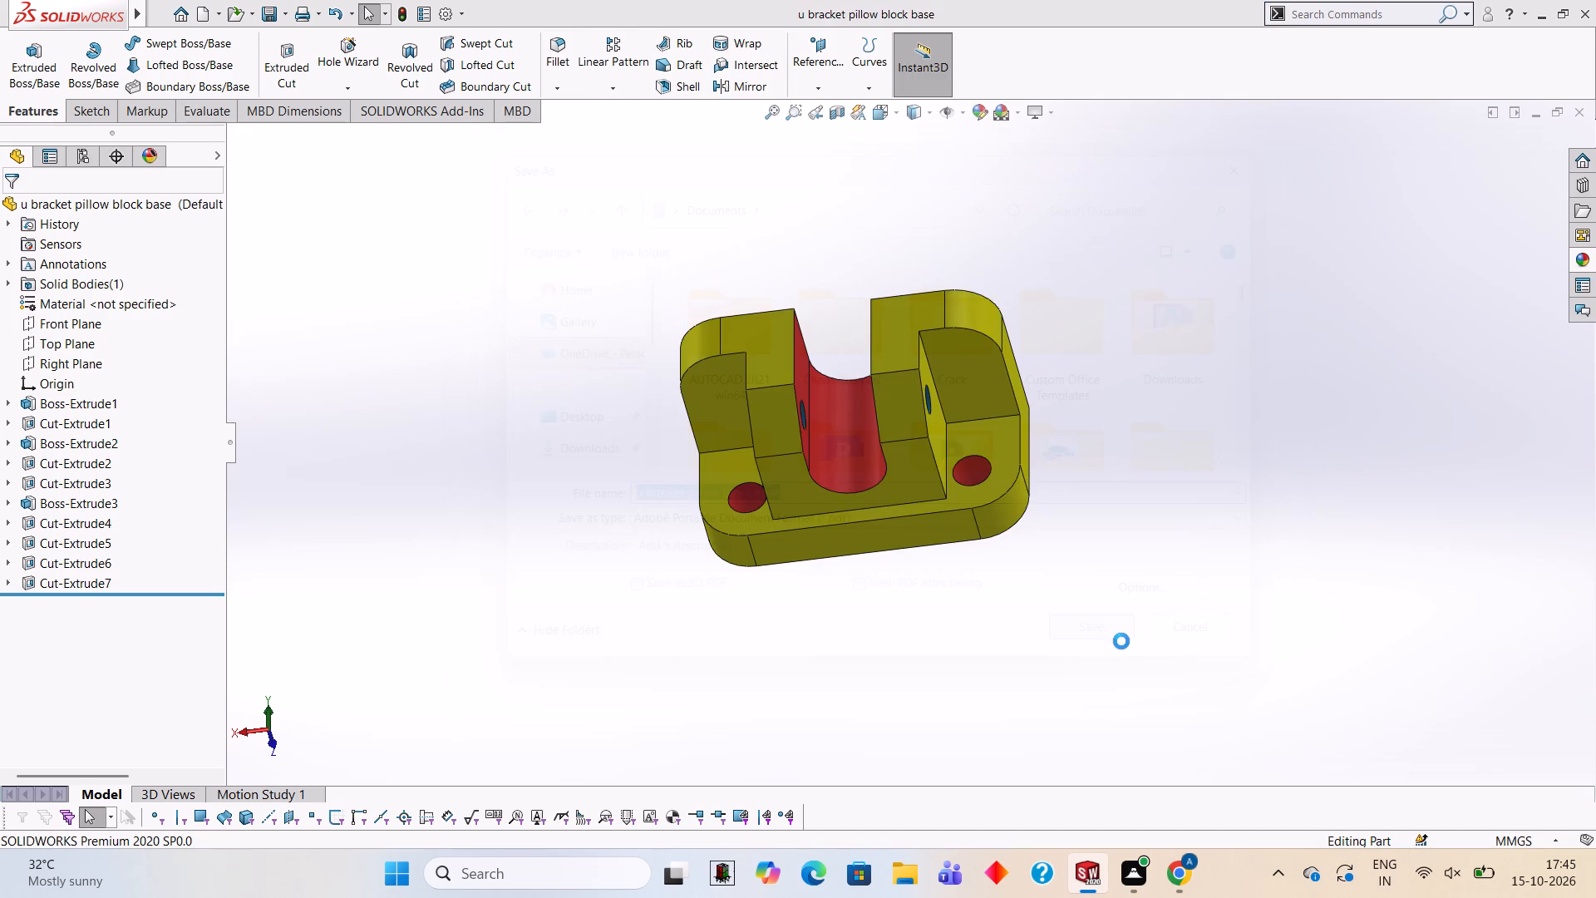